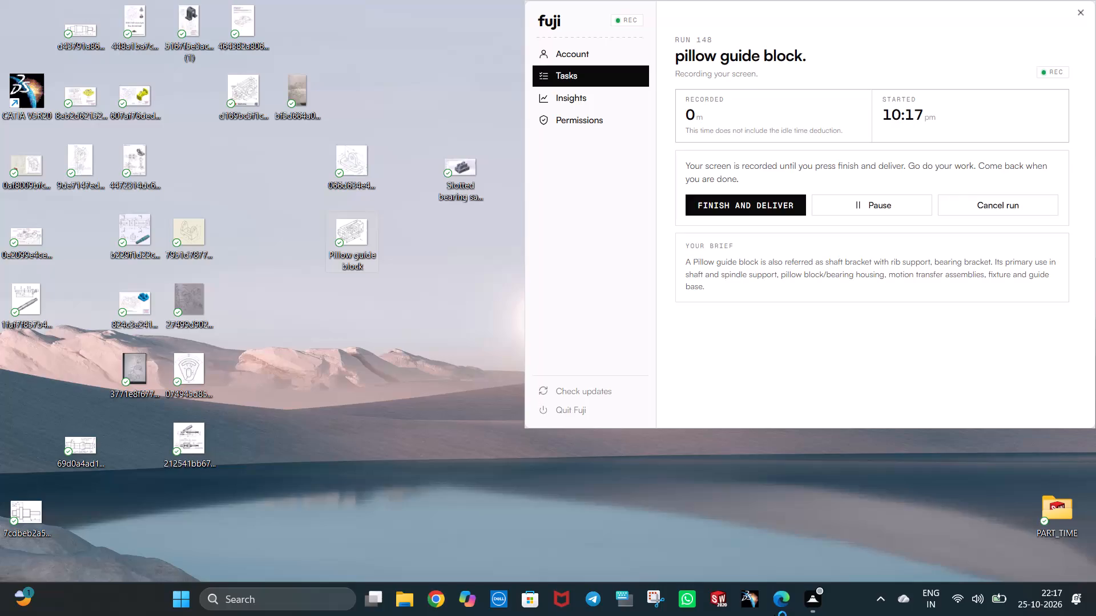
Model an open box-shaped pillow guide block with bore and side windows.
Launch SOLIDWORKS 2020 to start work on the pillow guide block.
left_click(713, 606)
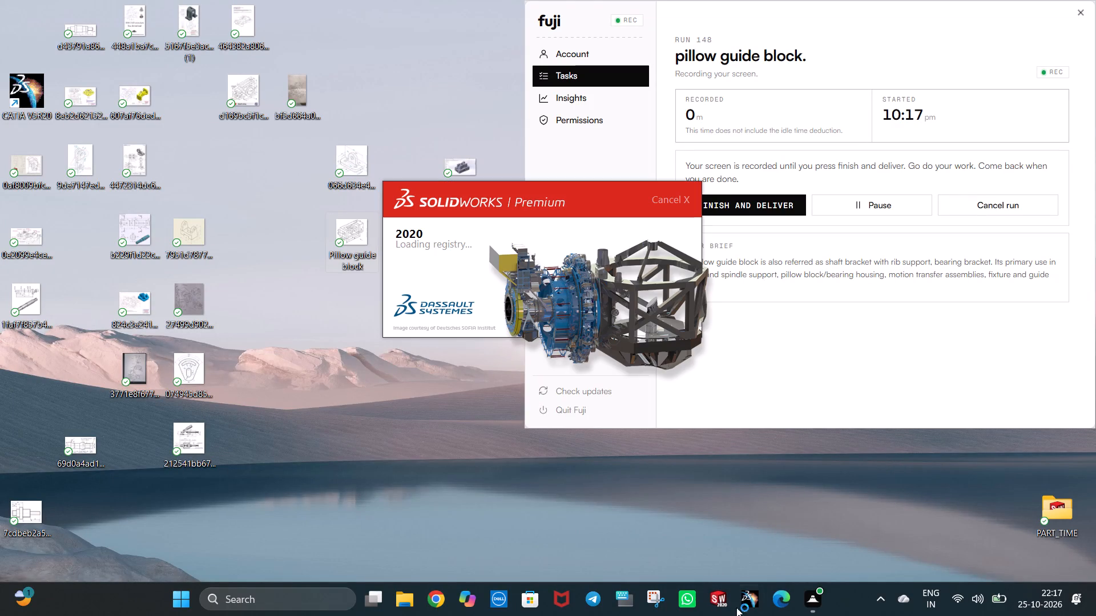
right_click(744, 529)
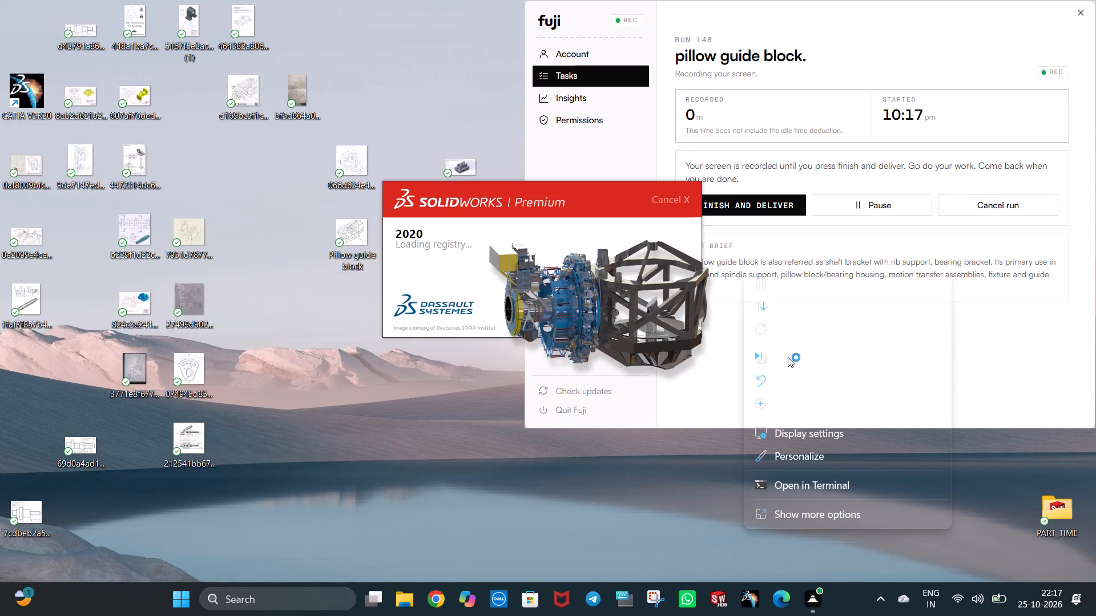
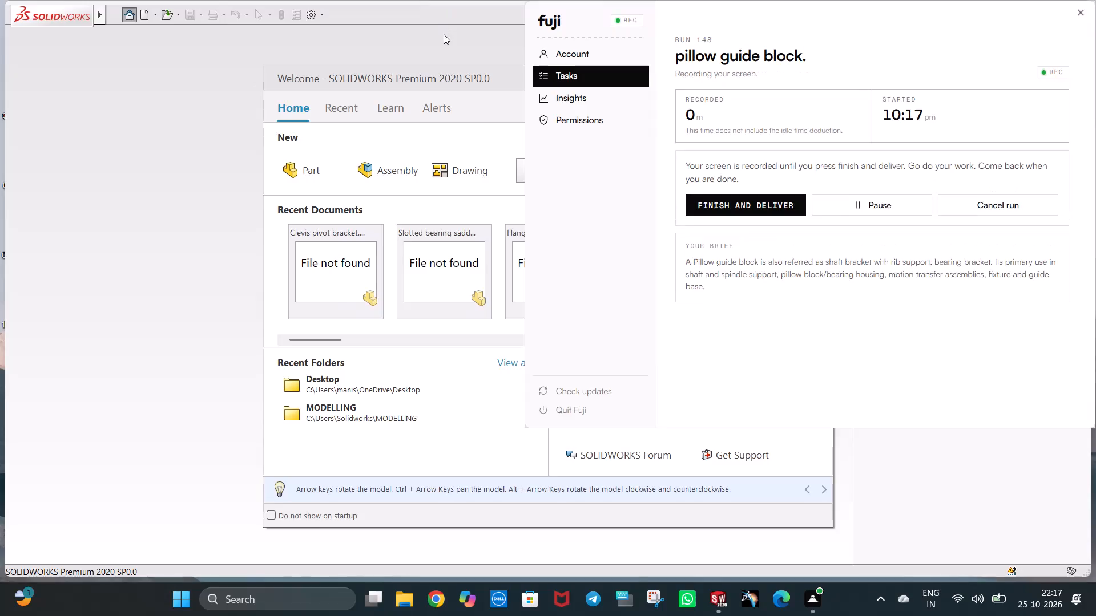
Create a new part document.
left_click(444, 34)
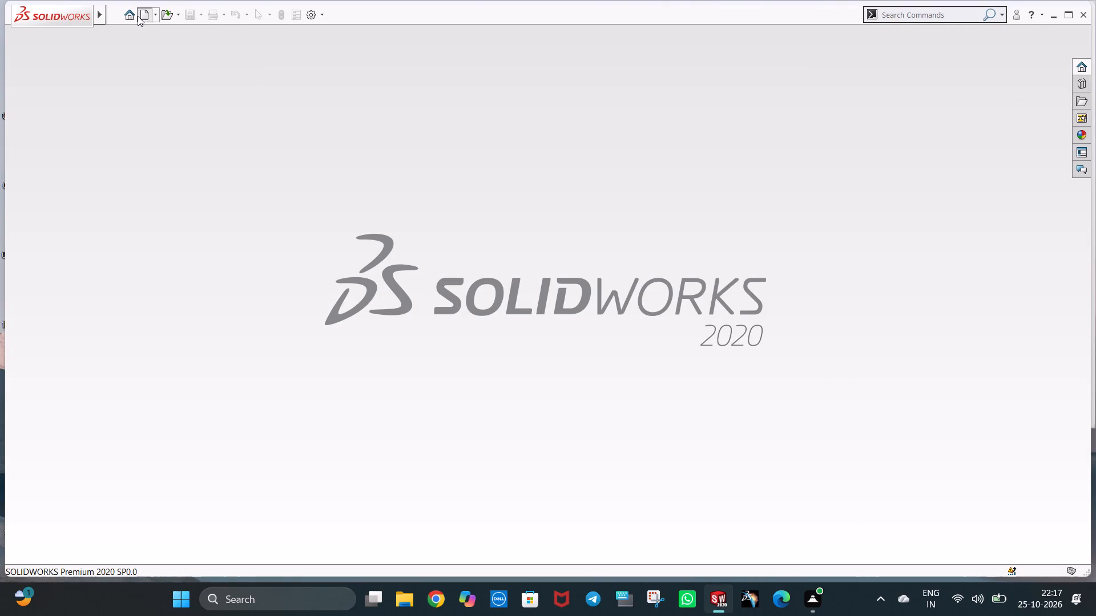
left_click(138, 16)
left_click(455, 456)
left_click(461, 446)
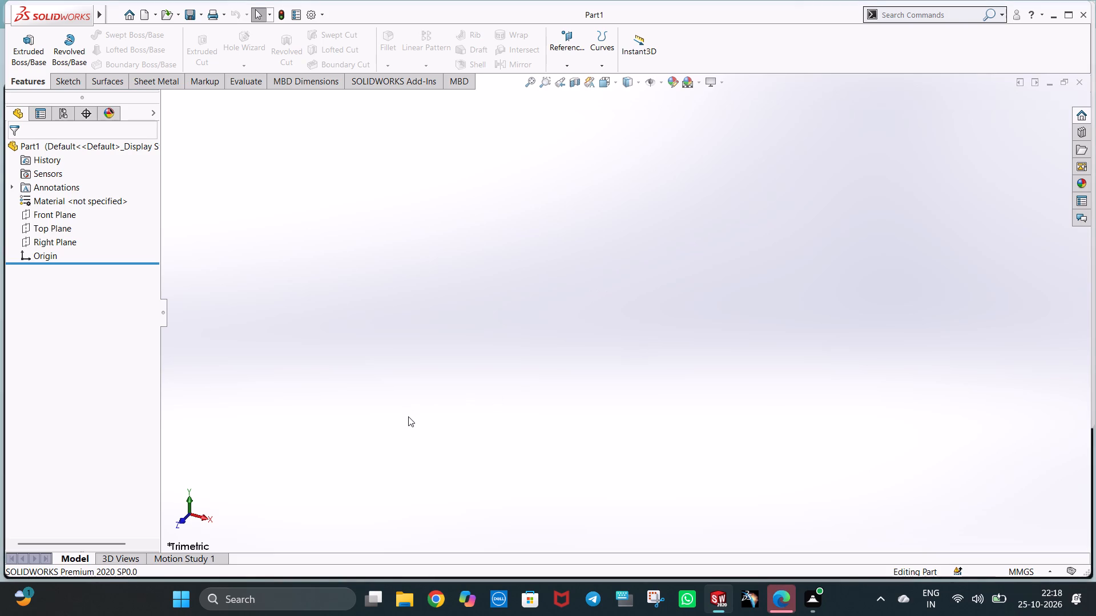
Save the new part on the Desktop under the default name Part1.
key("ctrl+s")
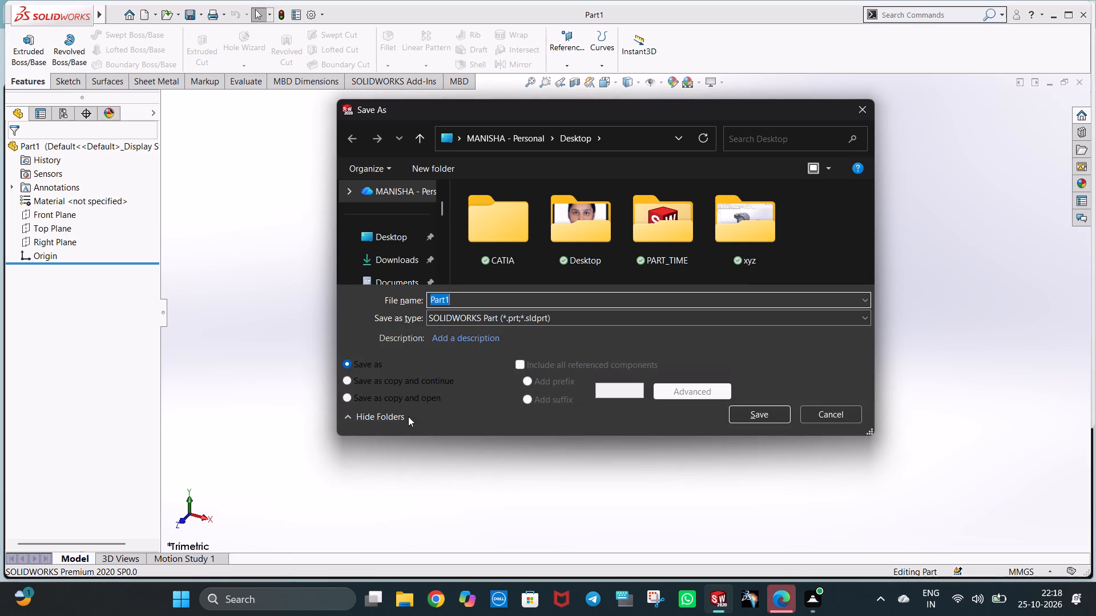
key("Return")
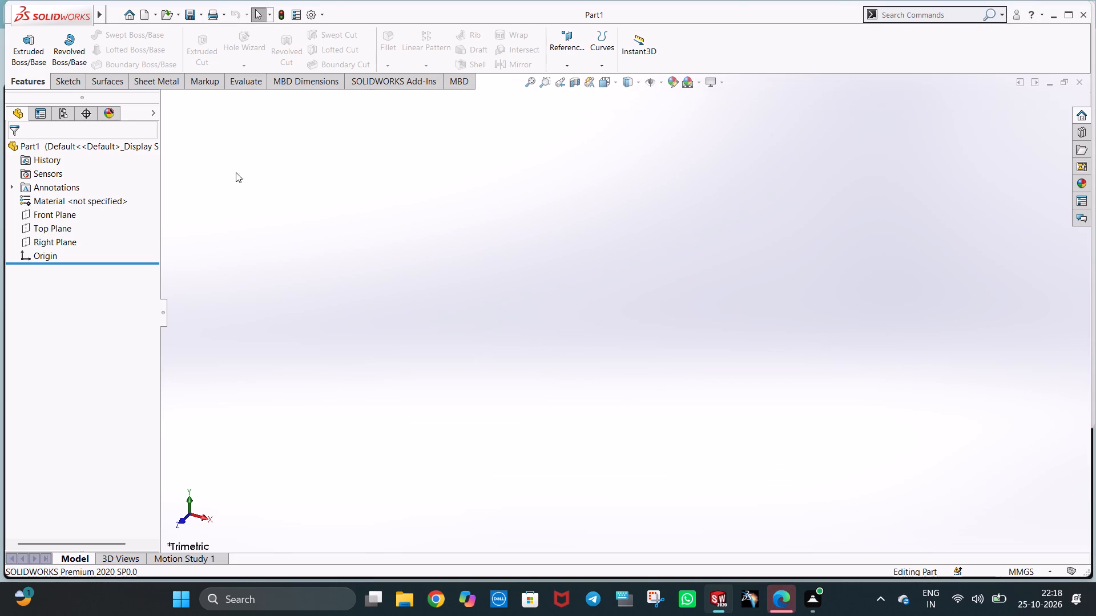
Save the part under the new name Pillow guide block in the Desktop folder.
key("ctrl+s")
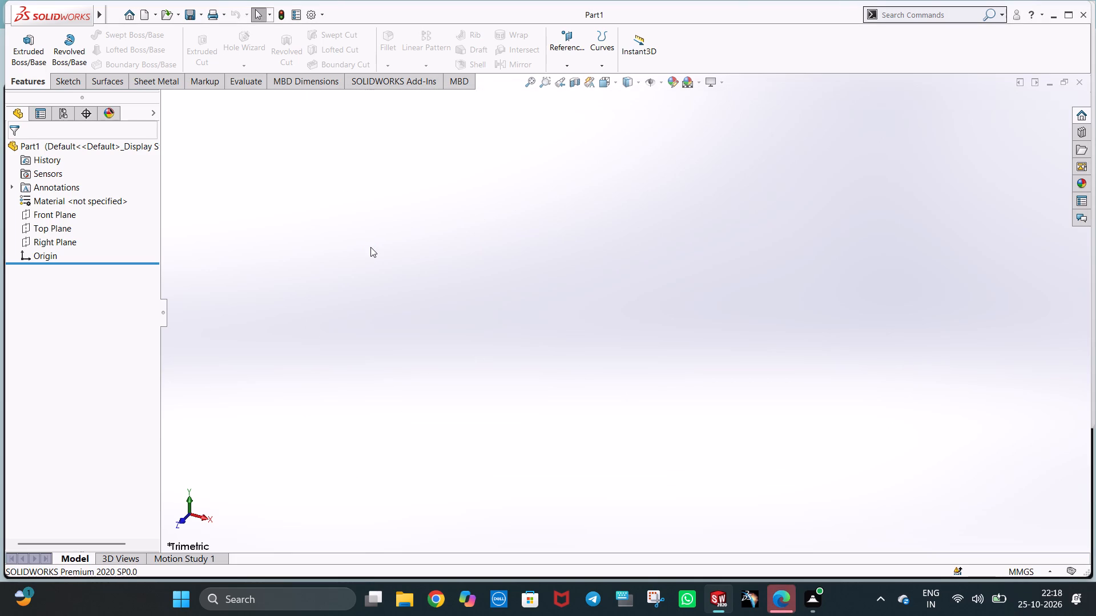
key("ctrl+s")
left_click(198, 18)
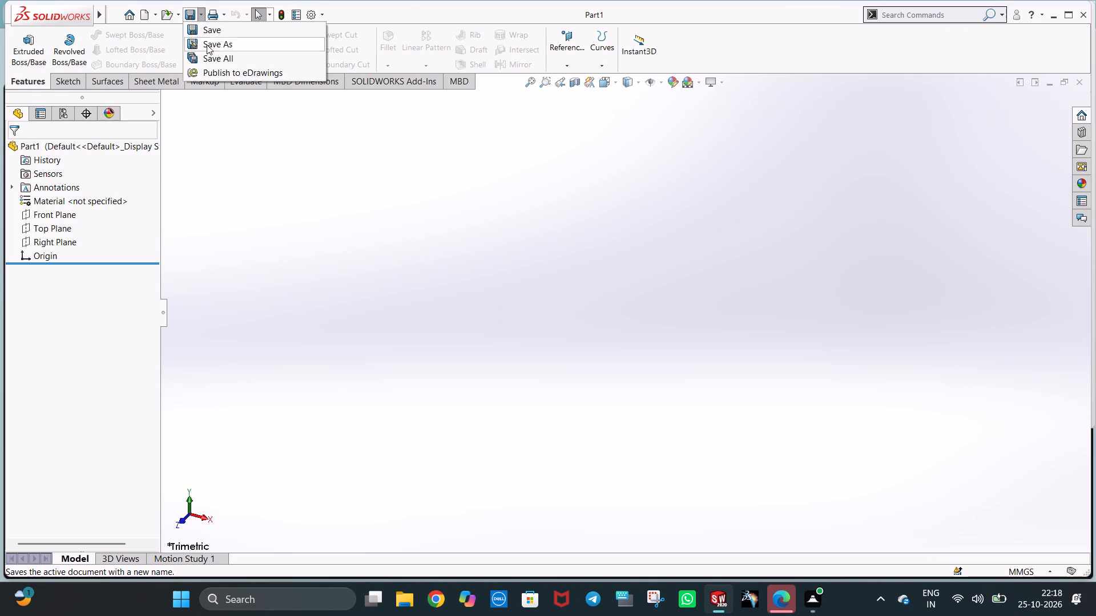
left_click(207, 45)
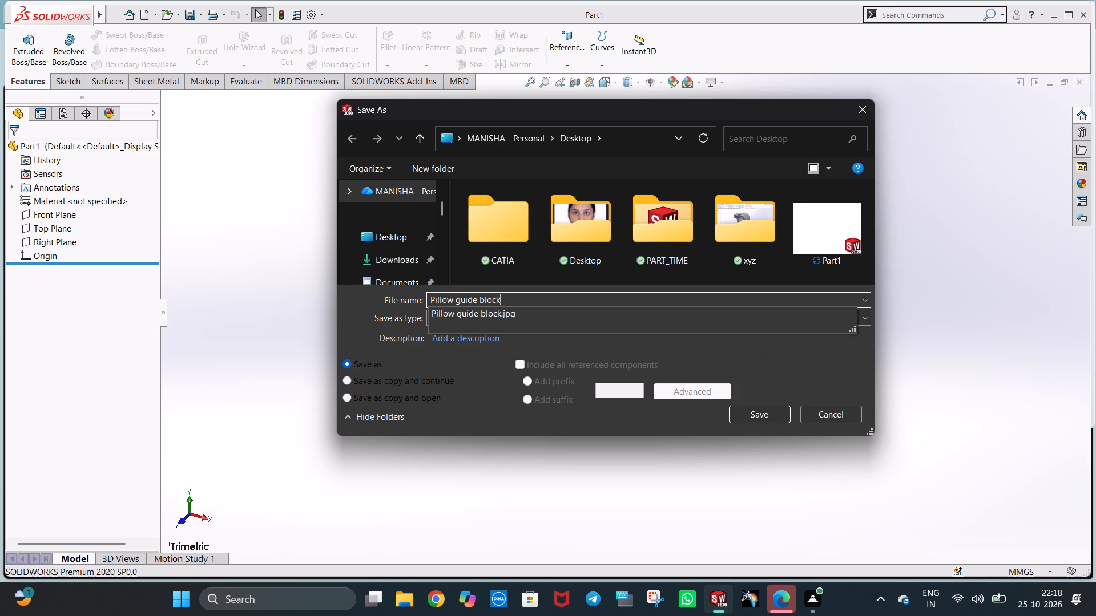
left_click(404, 240)
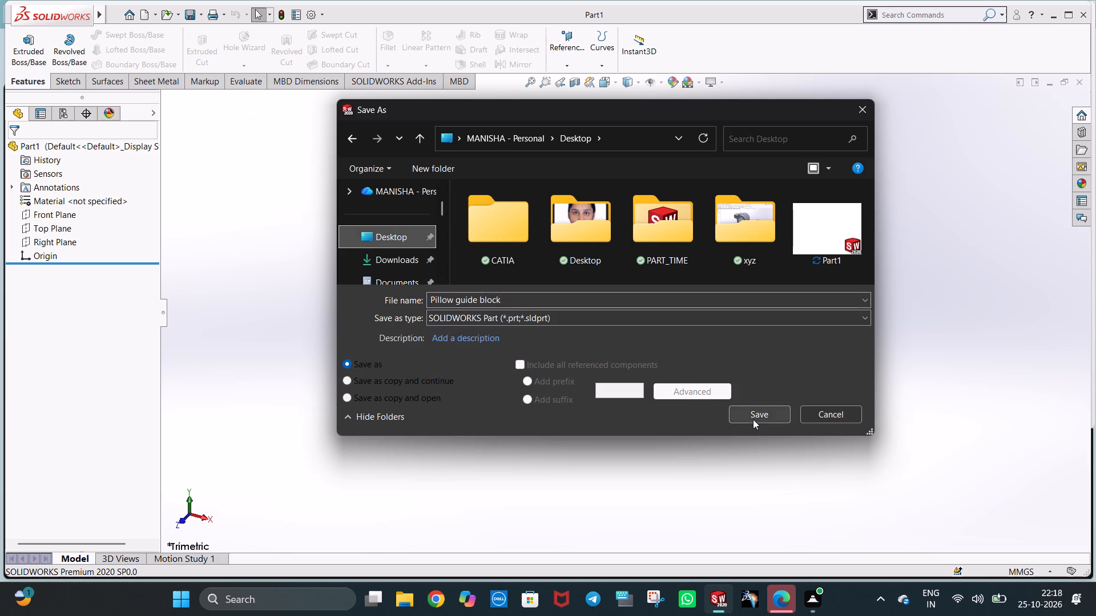
left_click(753, 419)
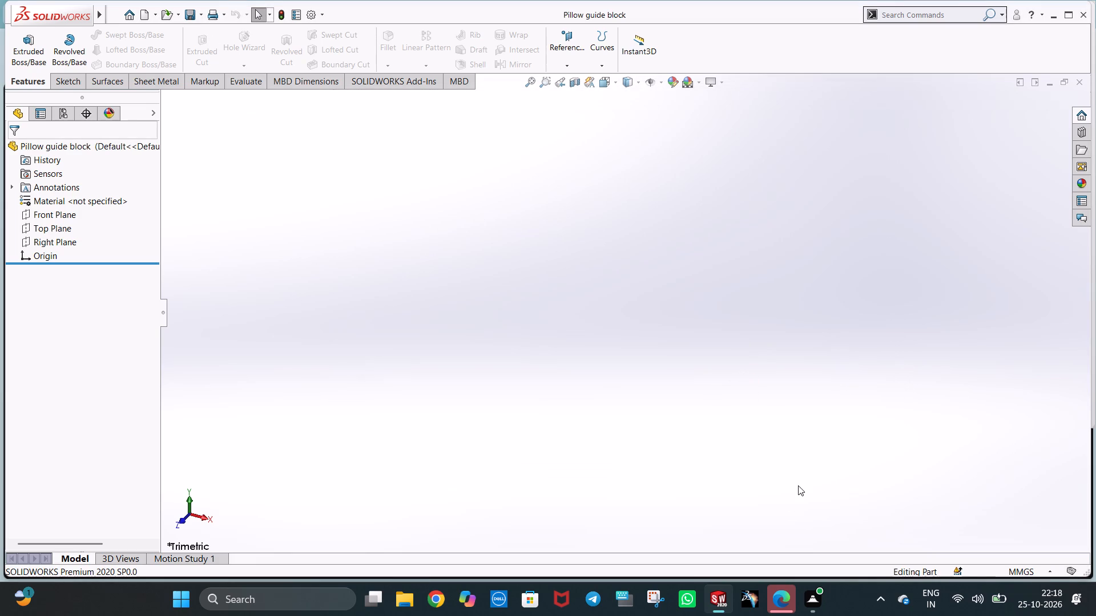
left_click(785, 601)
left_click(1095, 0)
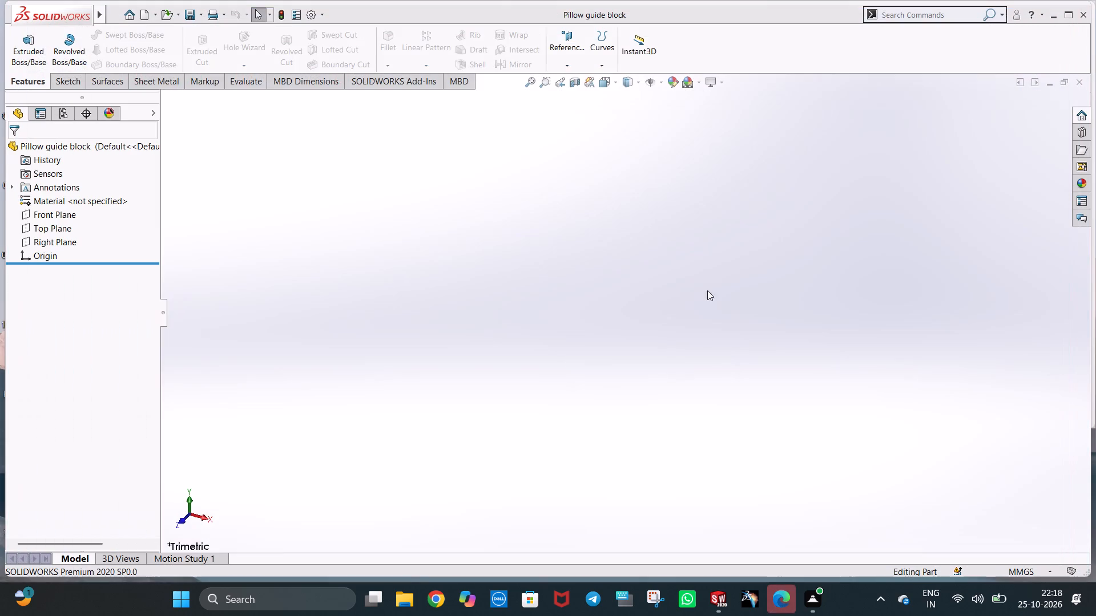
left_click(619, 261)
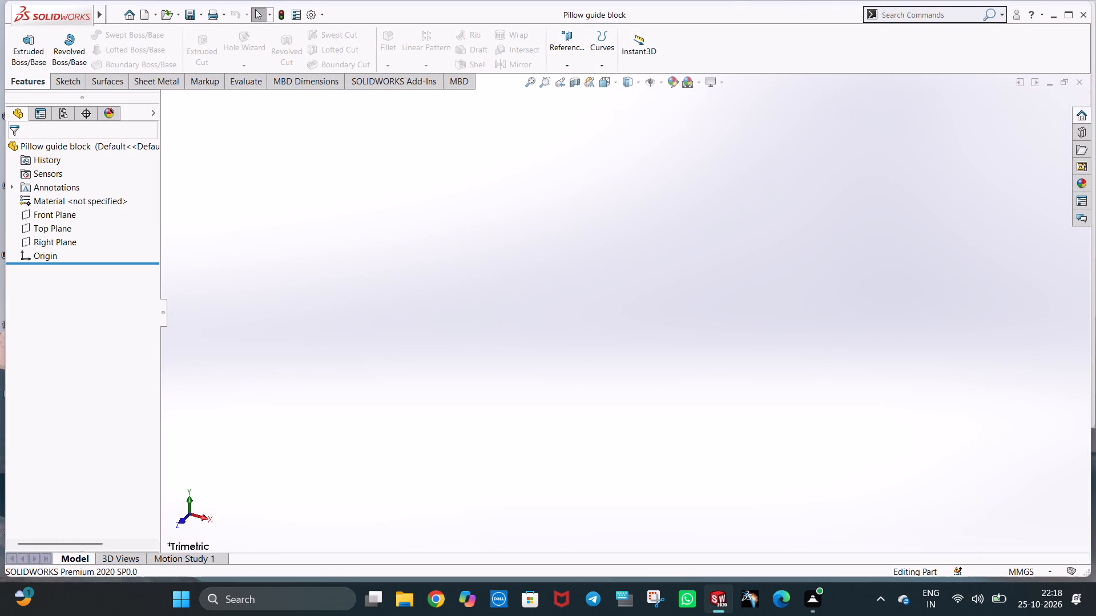
Start a sketch on the Front Plane and draw a center rectangle about 160 by 66 mm centred on the origin.
left_click(63, 221)
left_click(70, 201)
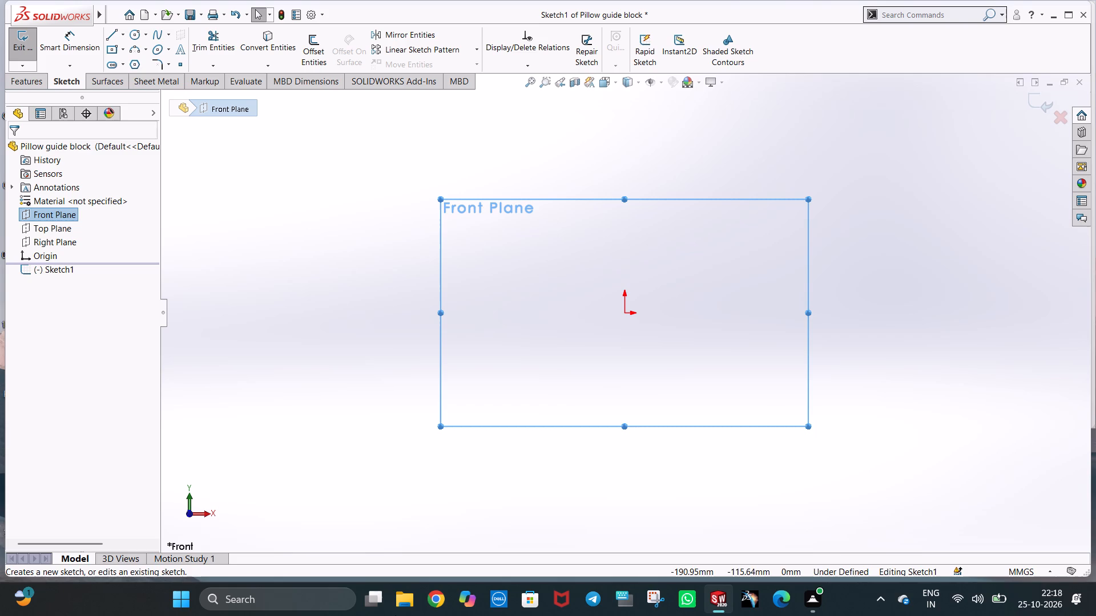
left_click(116, 47)
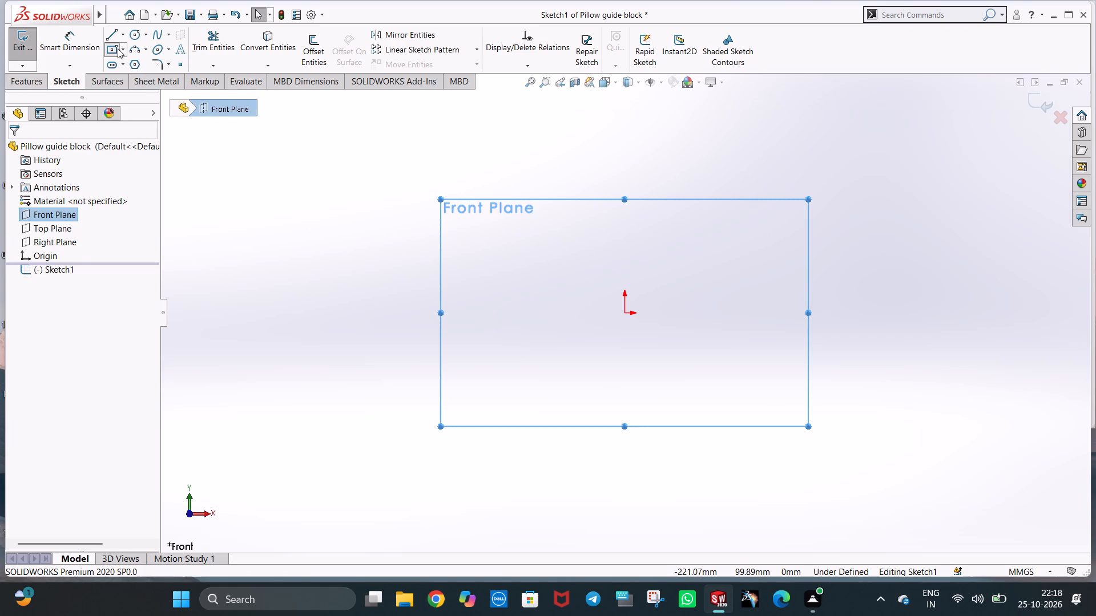
left_click(623, 314)
left_click(790, 381)
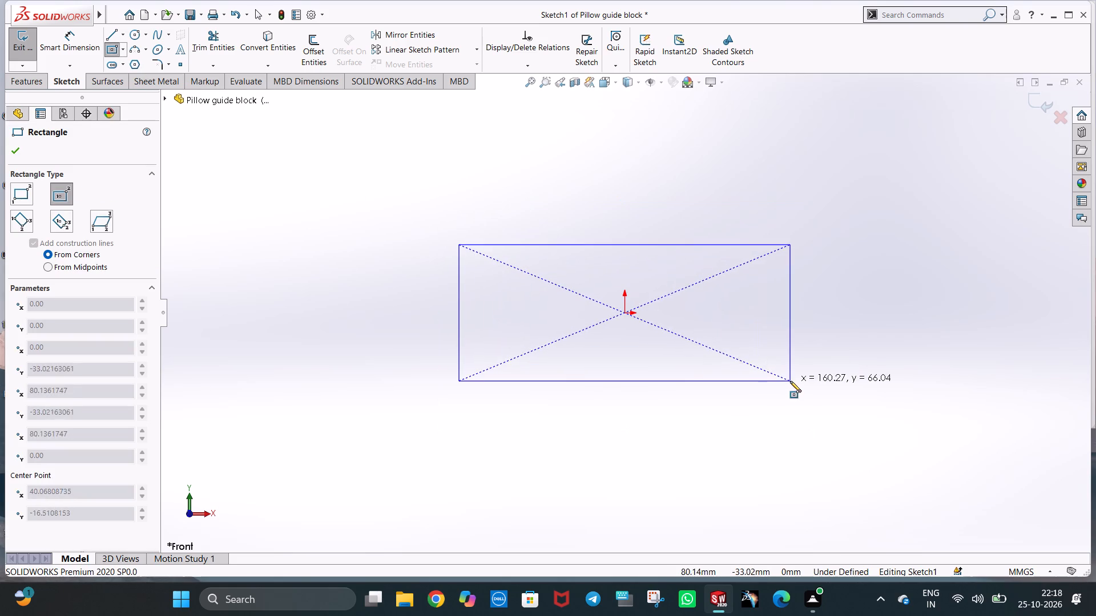
Dimension the rectangle to 90 mm wide and 50 mm high.
left_click(38, 83)
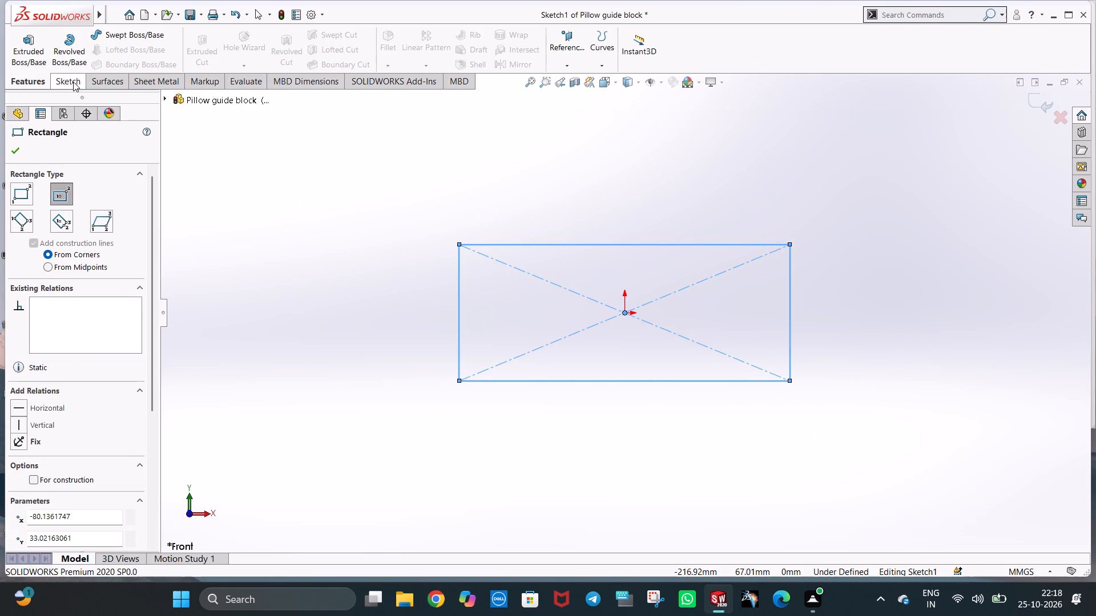
left_click(73, 82)
left_click(74, 55)
left_click(640, 381)
left_click(632, 427)
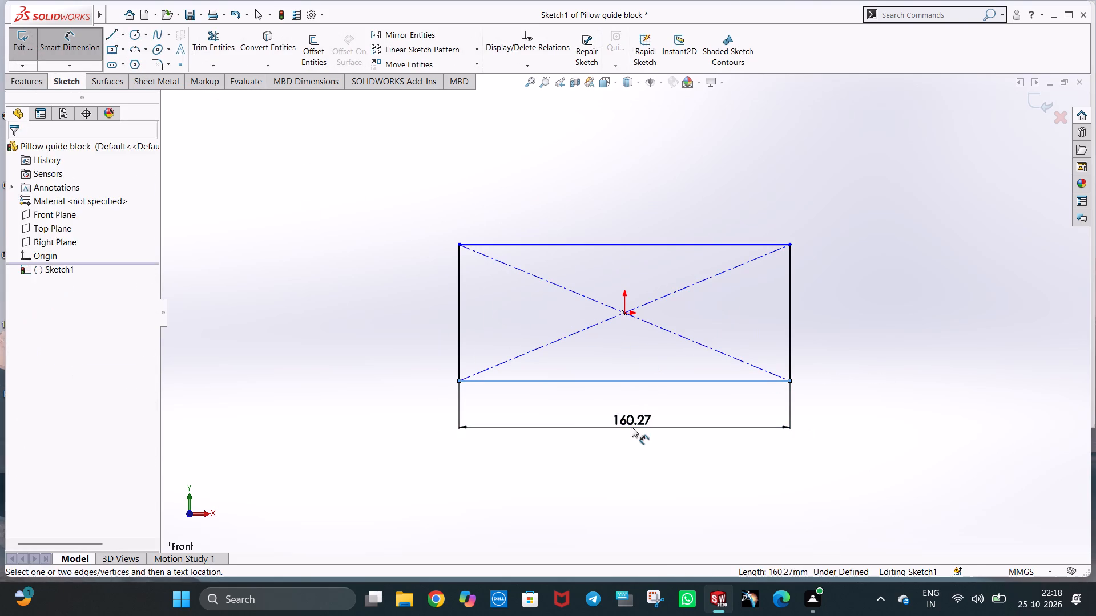
type("90")
key("Return")
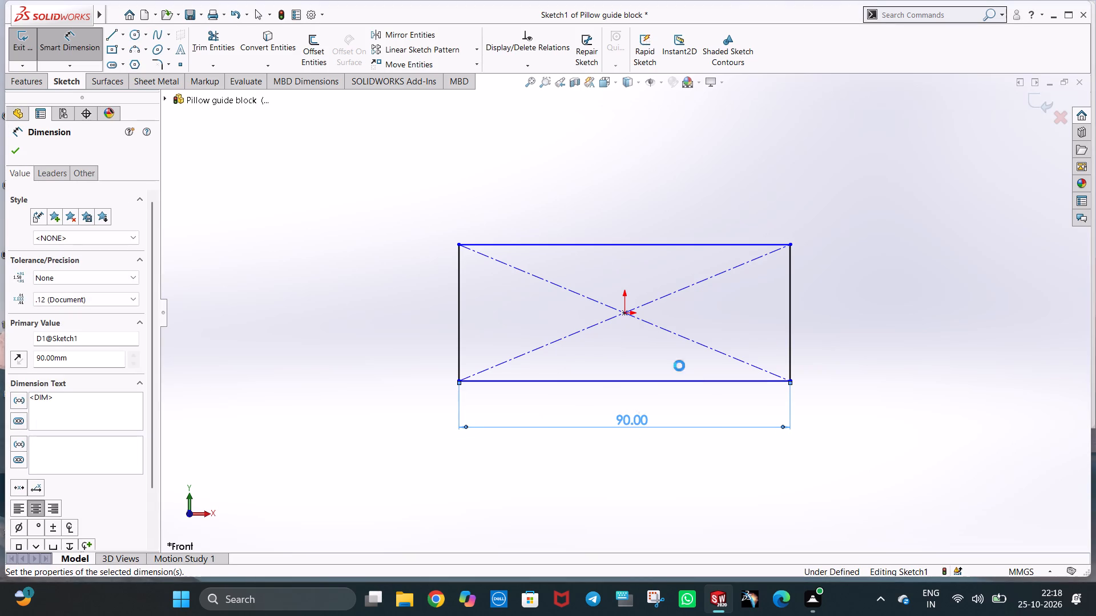
left_click(792, 320)
left_click(841, 302)
type("50")
key("Return")
left_click(945, 296)
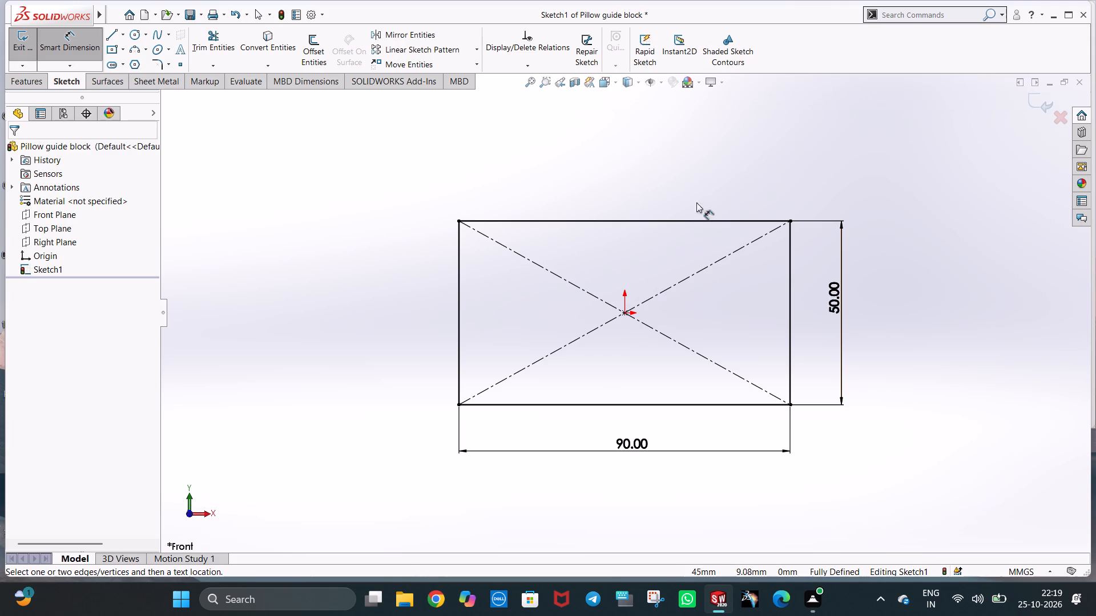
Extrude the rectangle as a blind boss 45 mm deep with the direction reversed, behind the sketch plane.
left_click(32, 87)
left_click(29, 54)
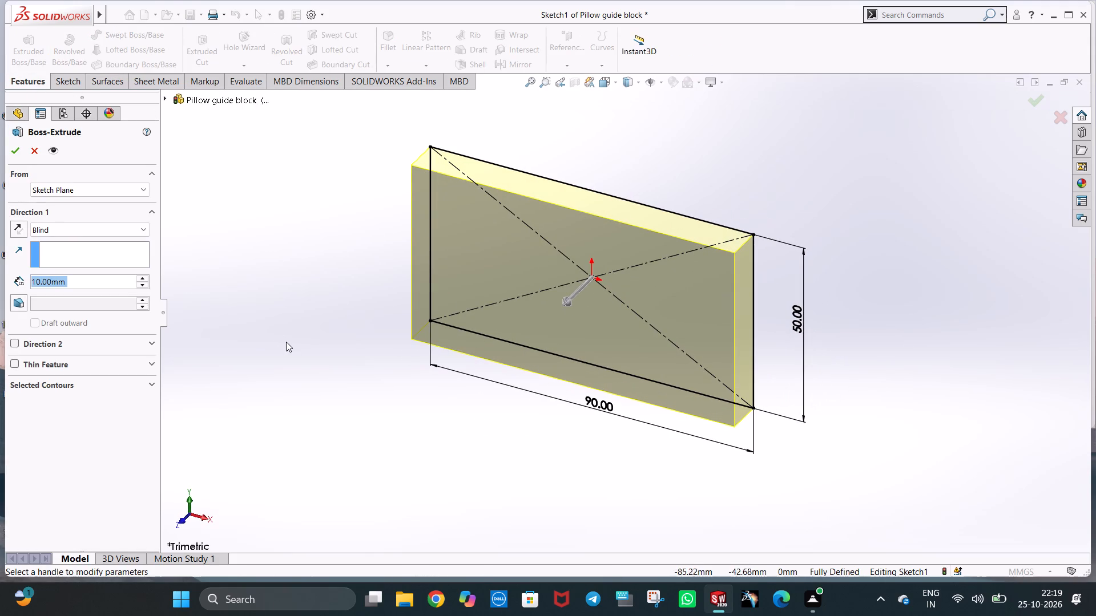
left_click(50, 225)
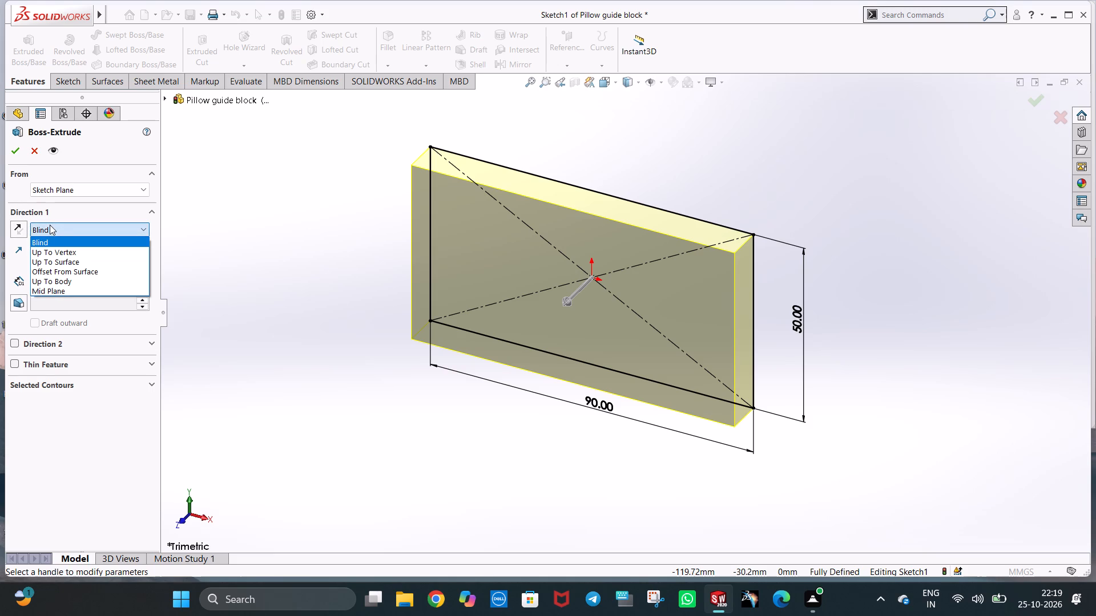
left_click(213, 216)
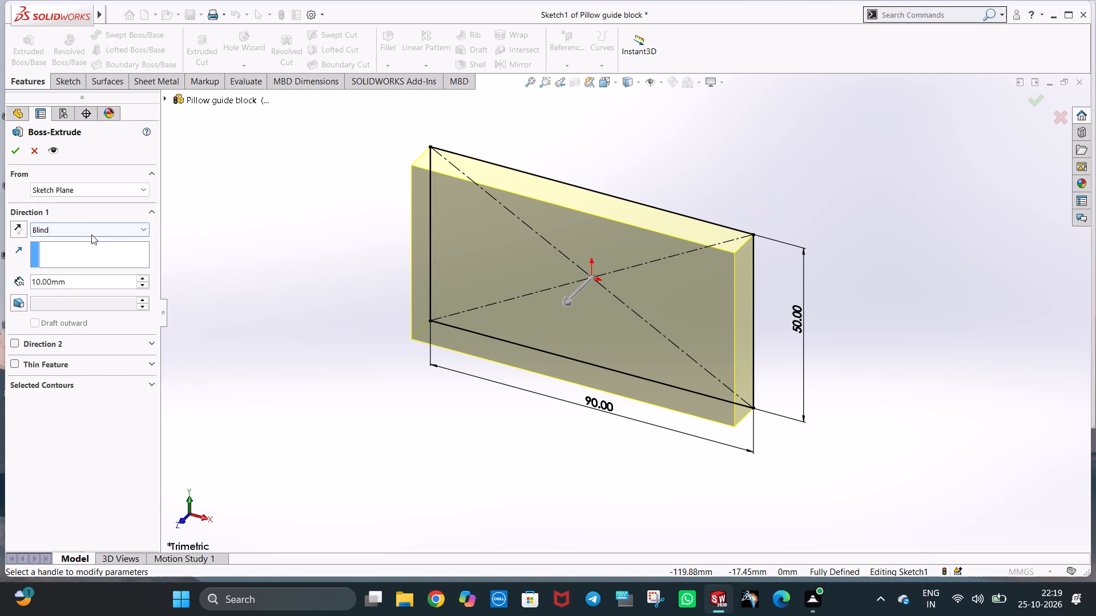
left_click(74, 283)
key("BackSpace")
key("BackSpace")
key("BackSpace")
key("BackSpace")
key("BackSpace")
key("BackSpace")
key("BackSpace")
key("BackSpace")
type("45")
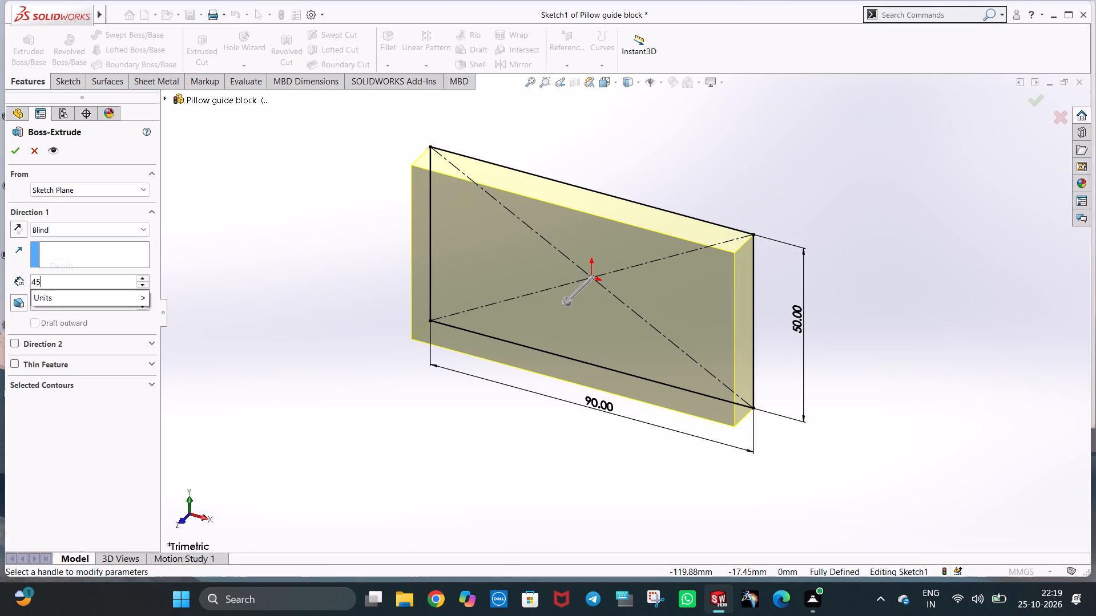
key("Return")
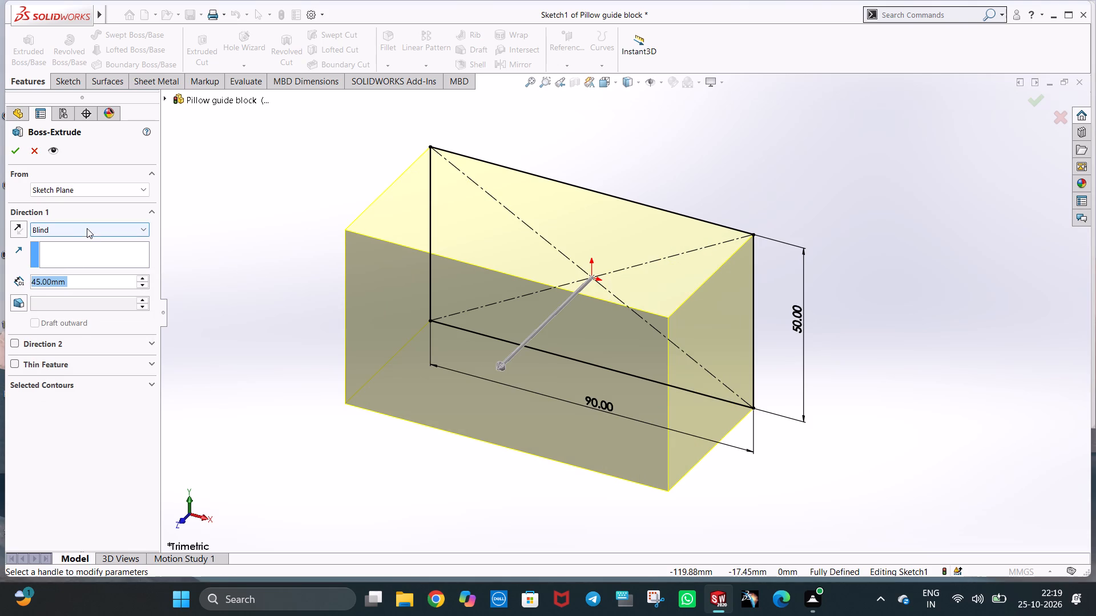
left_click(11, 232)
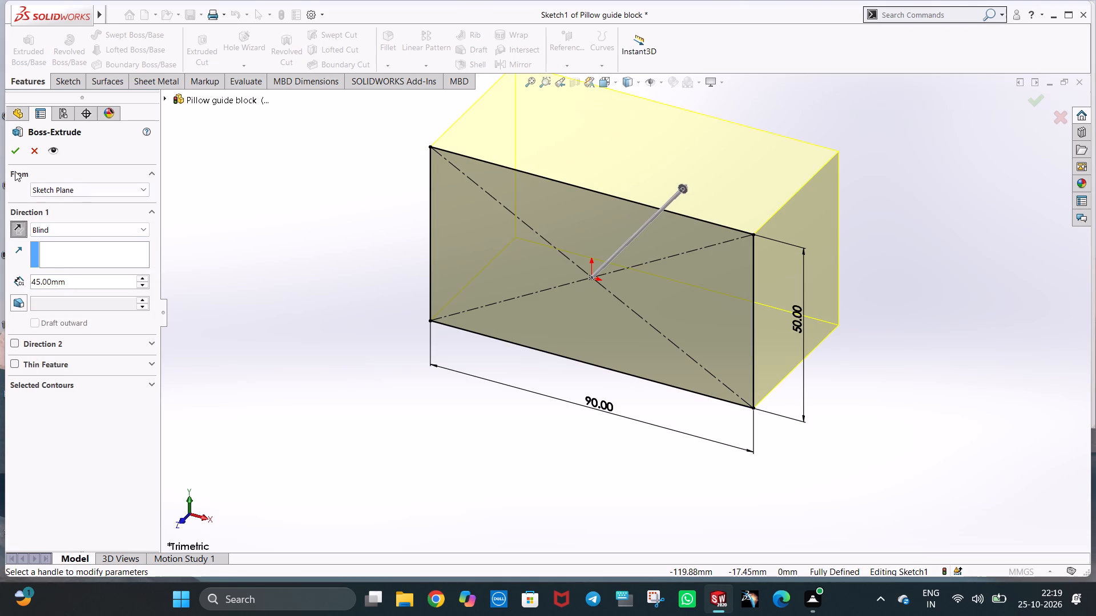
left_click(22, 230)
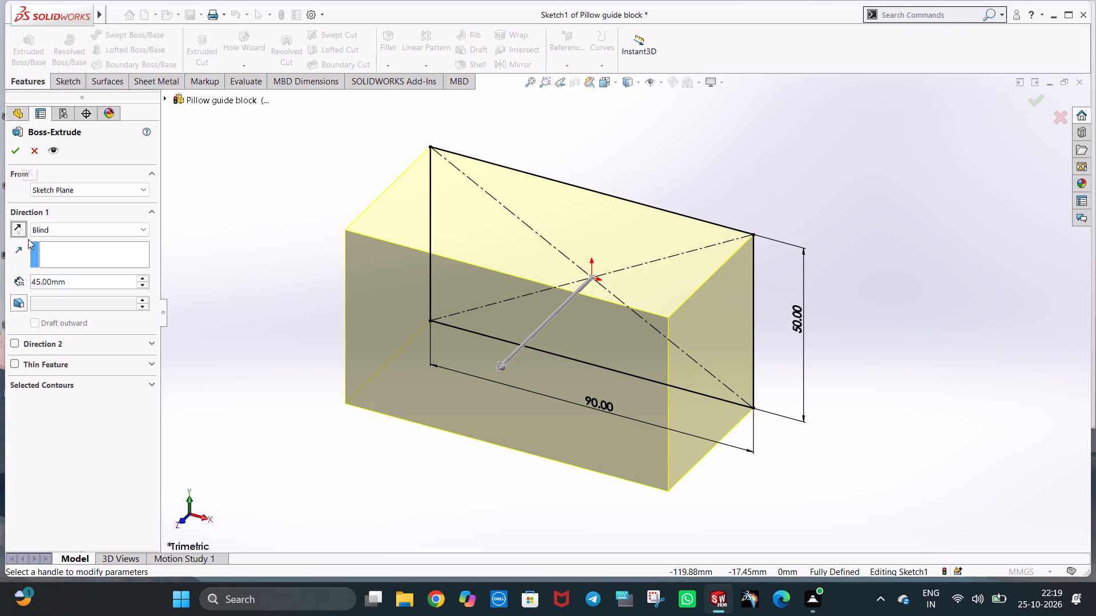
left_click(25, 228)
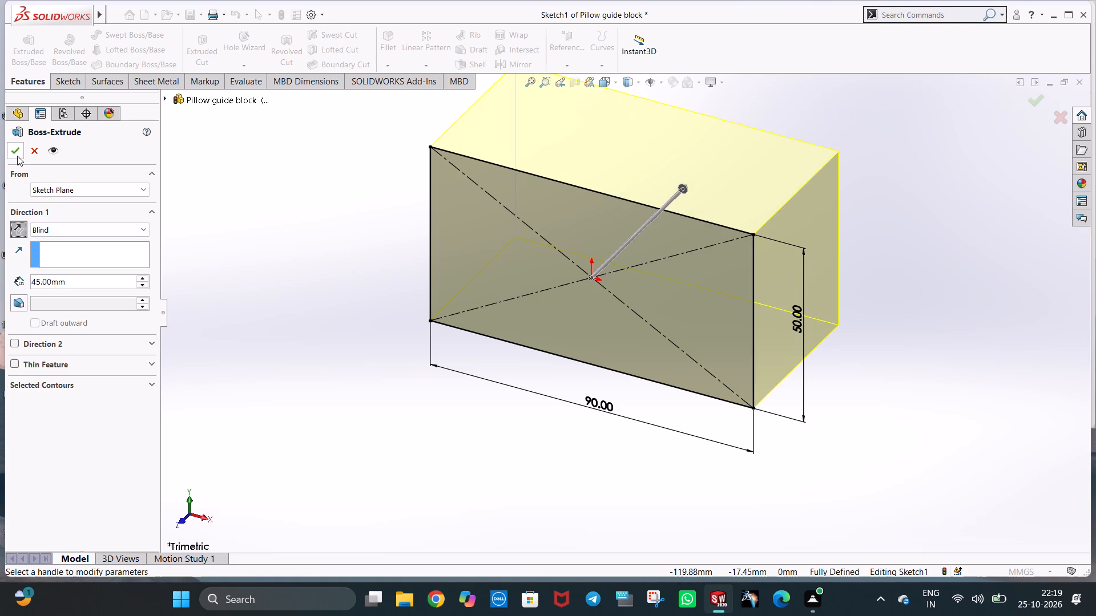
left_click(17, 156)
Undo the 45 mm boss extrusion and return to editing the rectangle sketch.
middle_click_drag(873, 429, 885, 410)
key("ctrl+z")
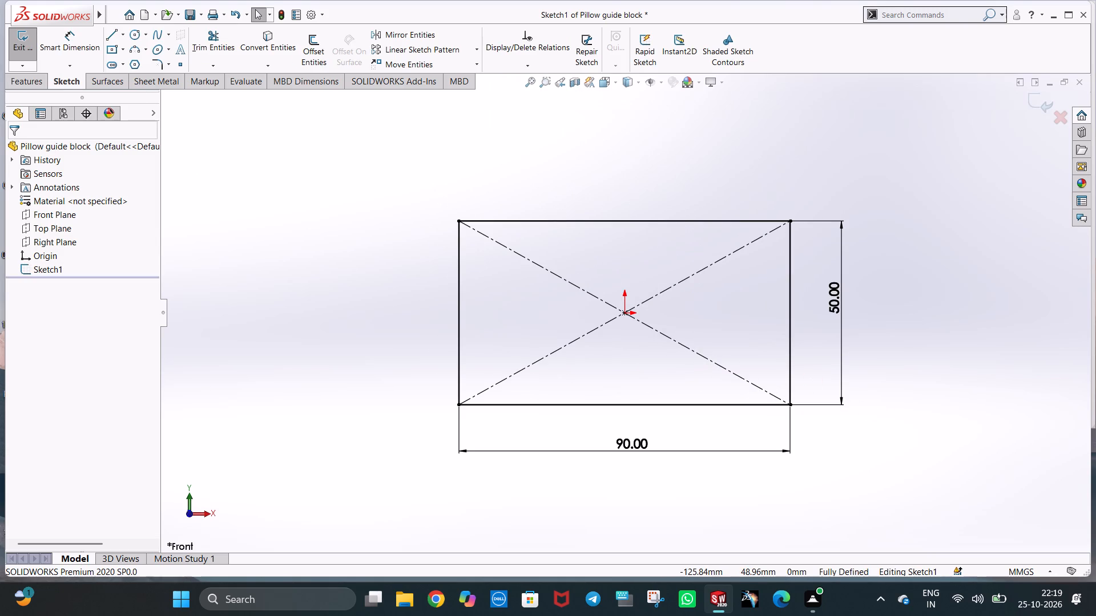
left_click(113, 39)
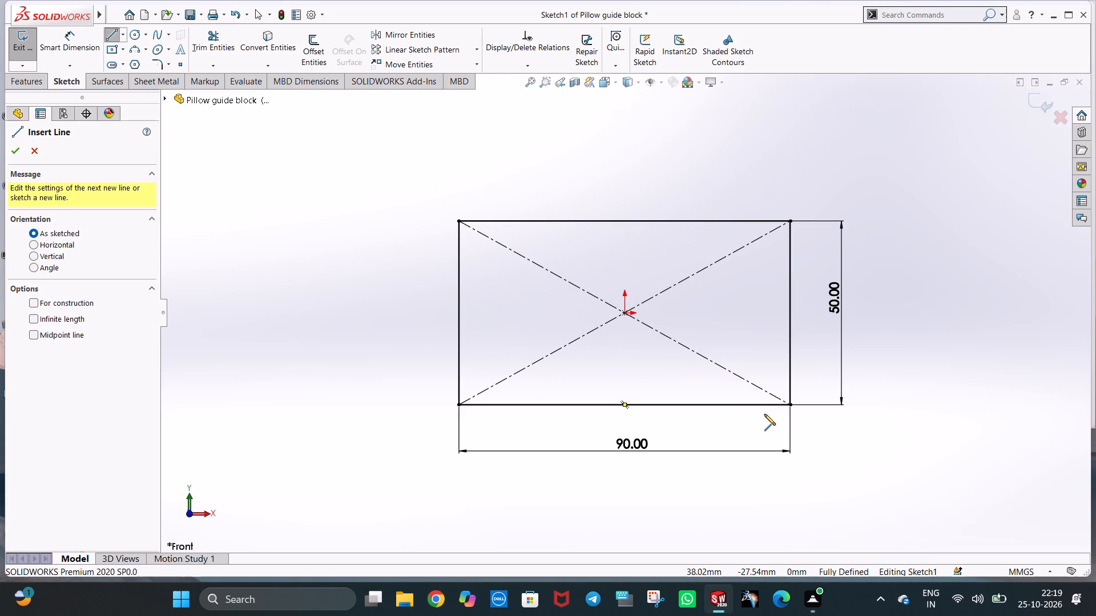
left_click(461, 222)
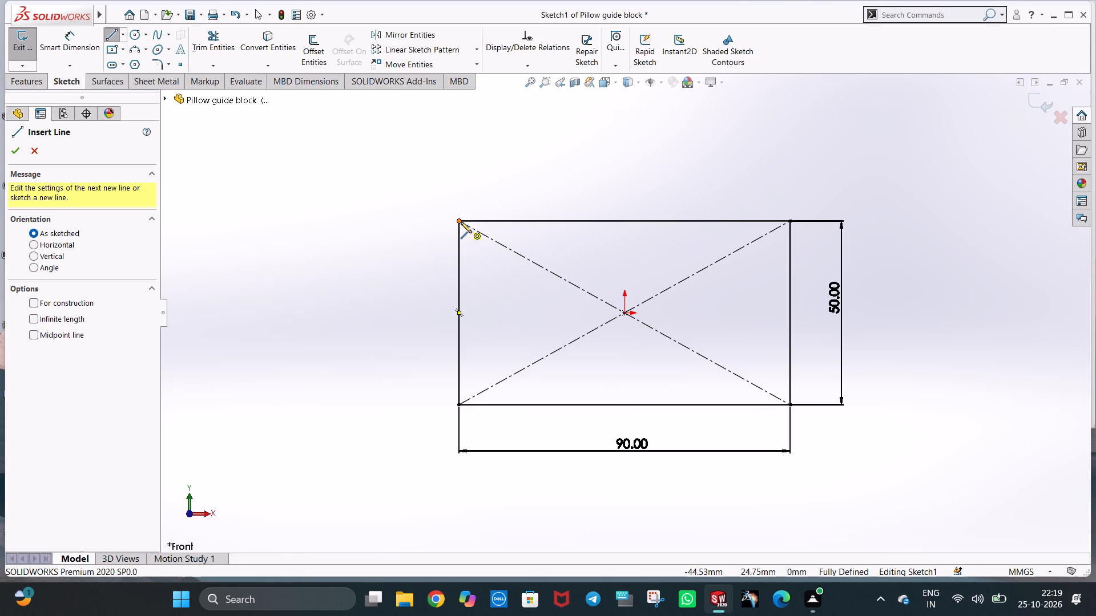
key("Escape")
Offset the whole rectangle chain 10 mm inward with the direction reversed and an offset dimension added.
left_click(323, 58)
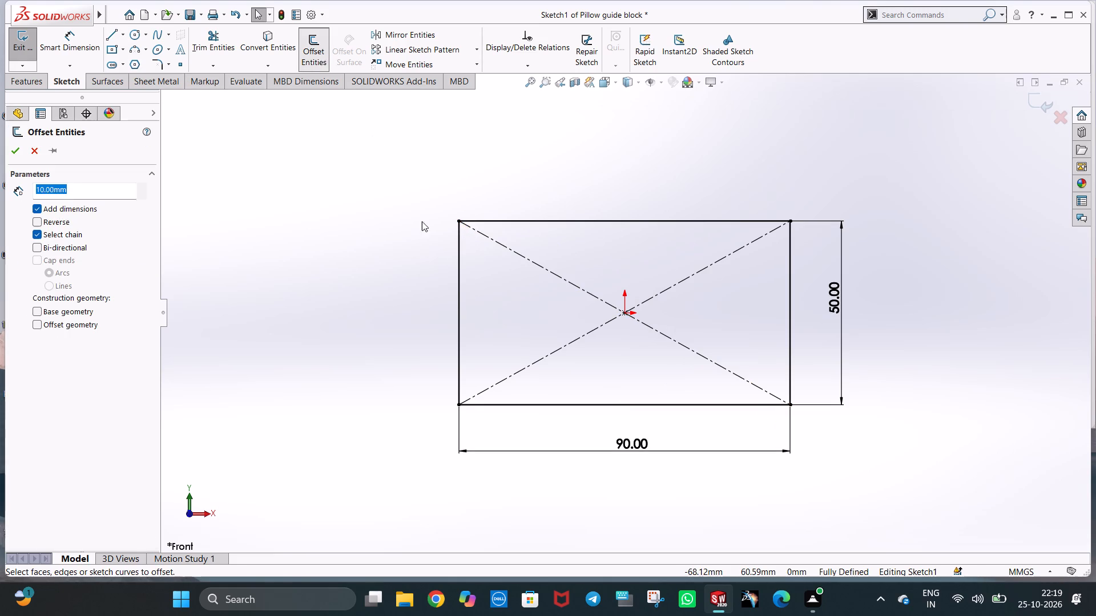
left_click(457, 288)
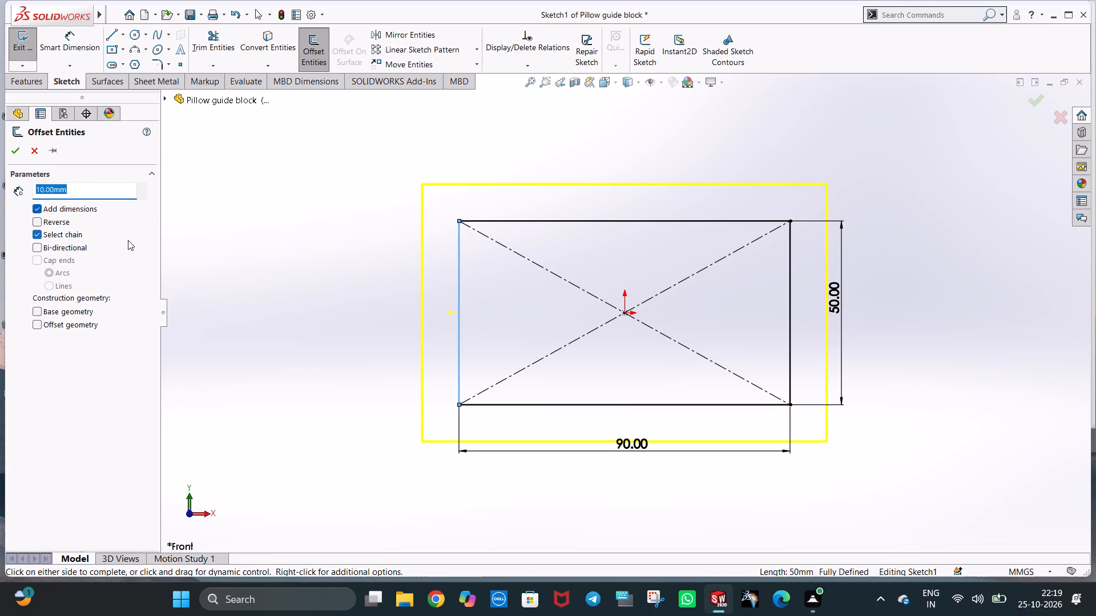
left_click(62, 220)
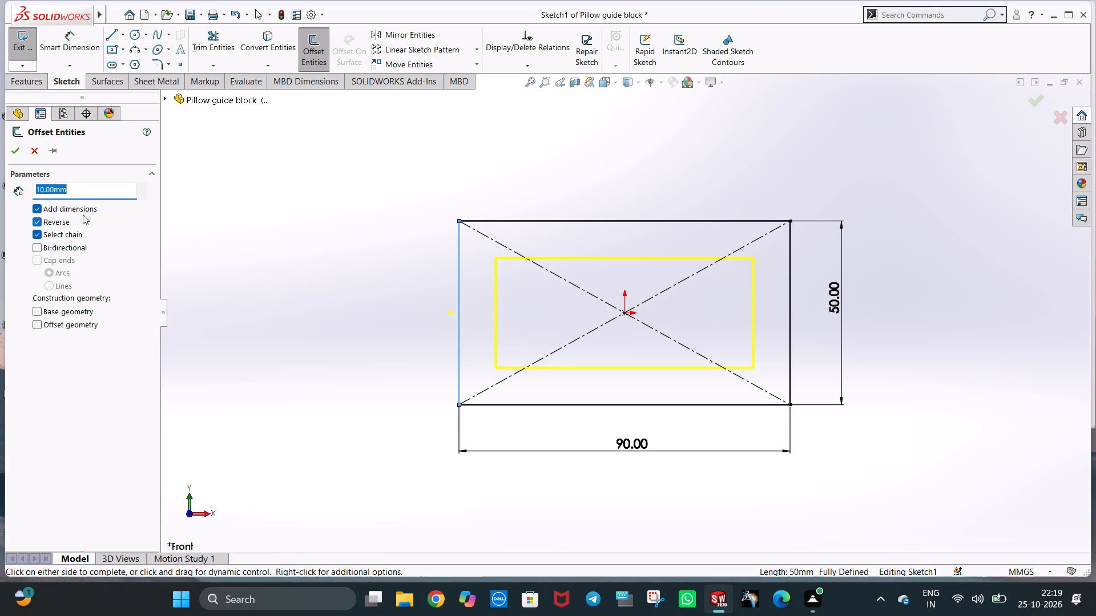
left_click(7, 149)
left_click(388, 231)
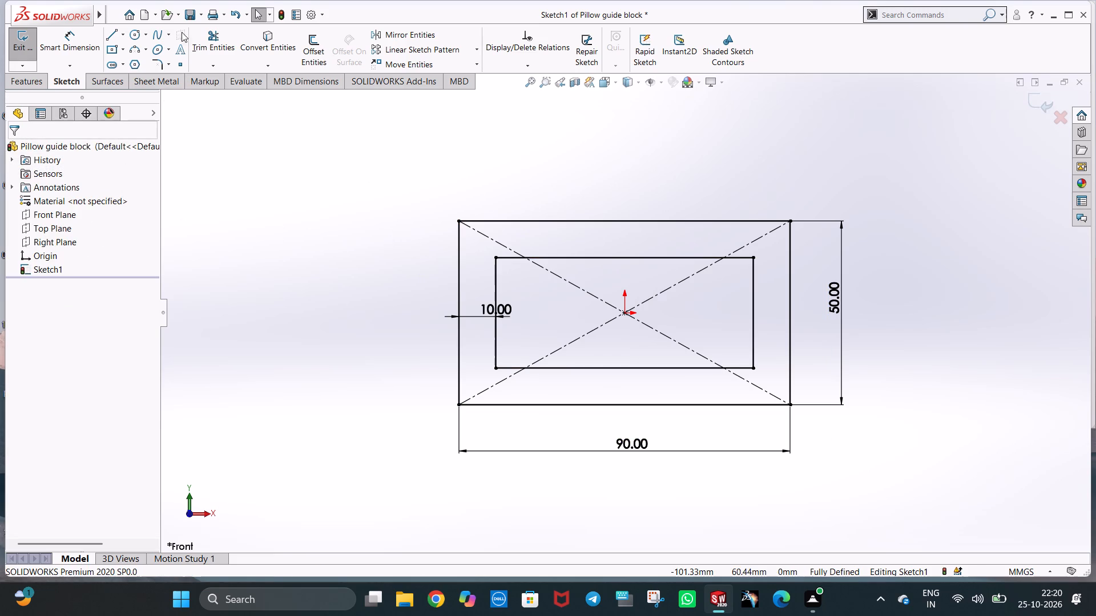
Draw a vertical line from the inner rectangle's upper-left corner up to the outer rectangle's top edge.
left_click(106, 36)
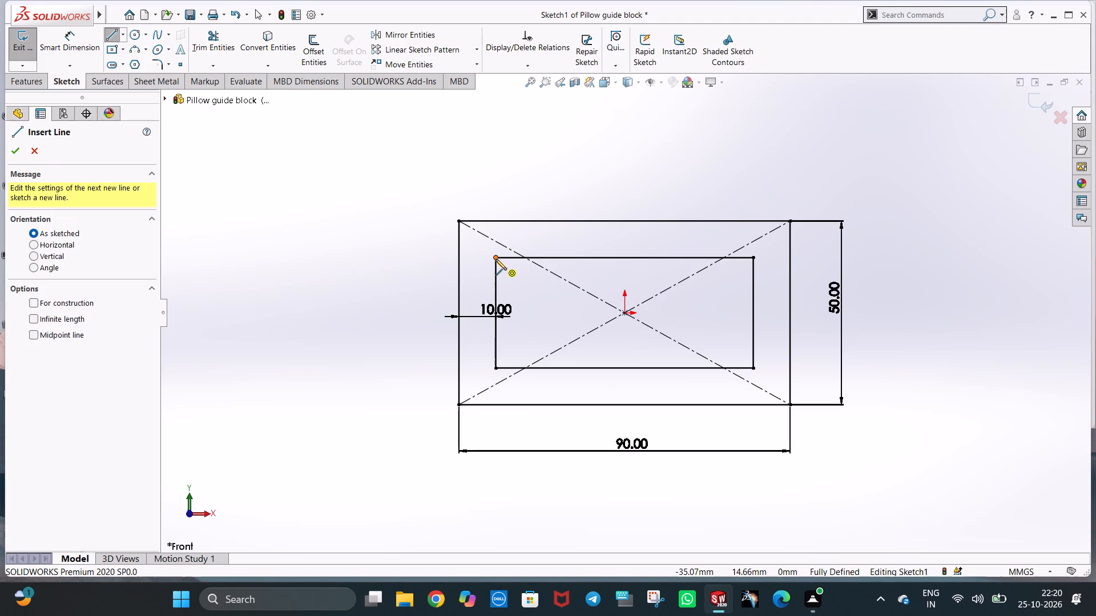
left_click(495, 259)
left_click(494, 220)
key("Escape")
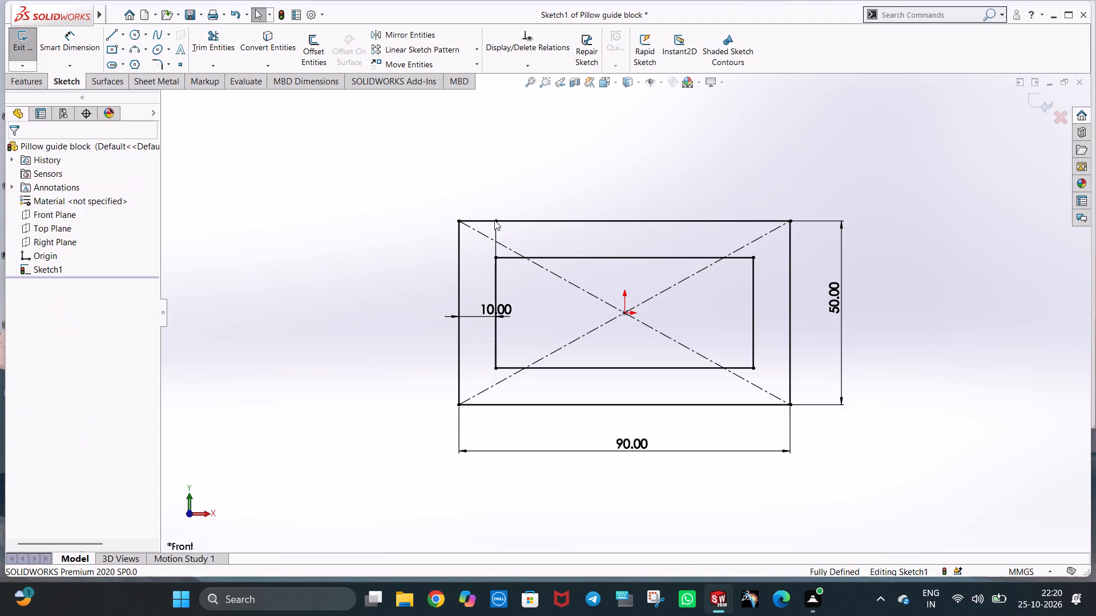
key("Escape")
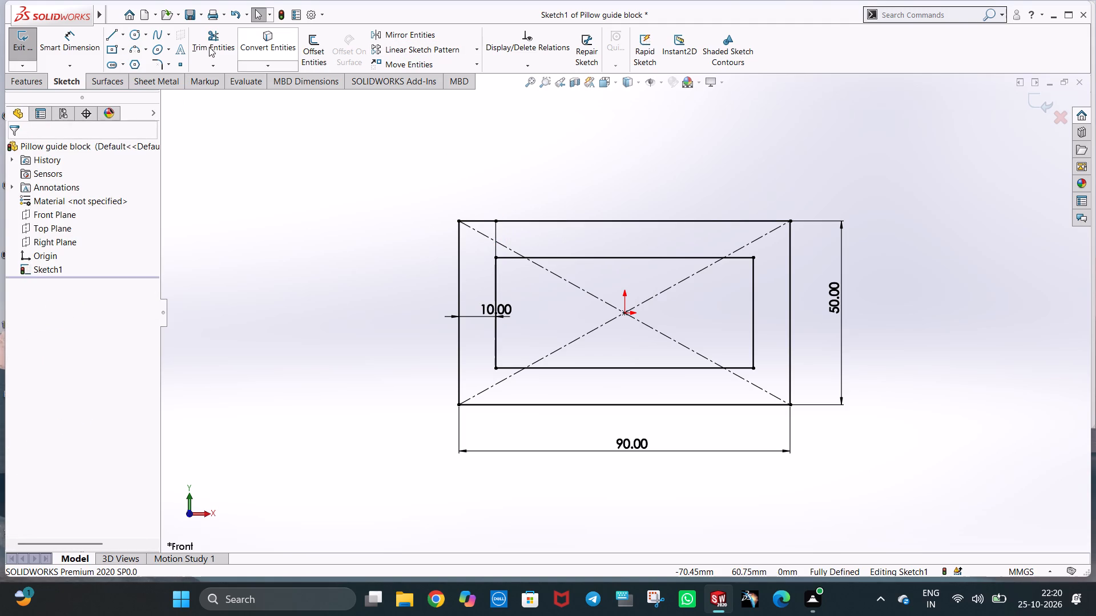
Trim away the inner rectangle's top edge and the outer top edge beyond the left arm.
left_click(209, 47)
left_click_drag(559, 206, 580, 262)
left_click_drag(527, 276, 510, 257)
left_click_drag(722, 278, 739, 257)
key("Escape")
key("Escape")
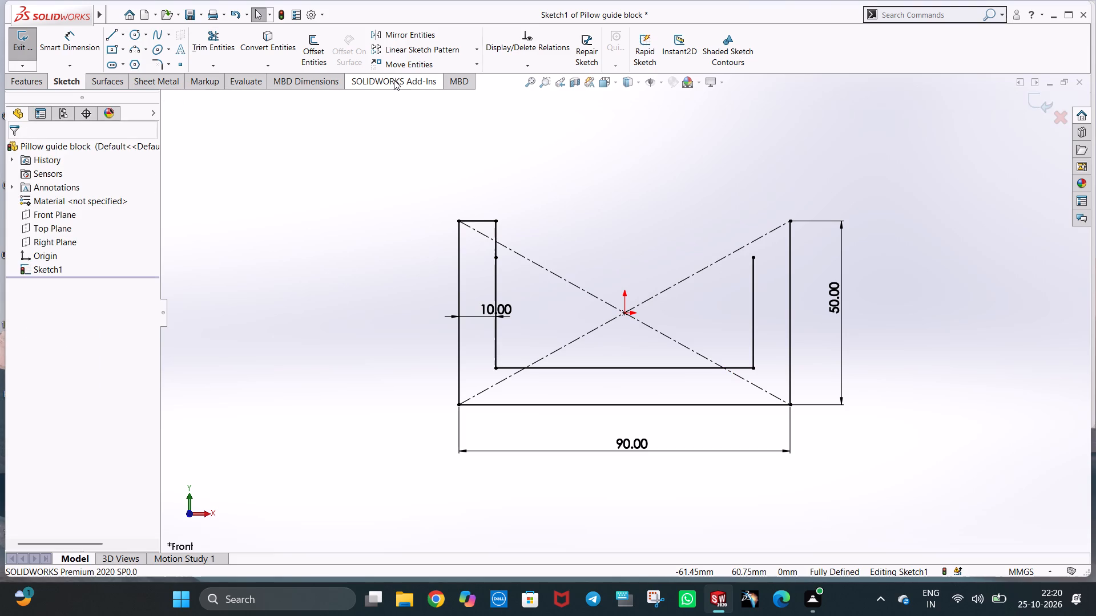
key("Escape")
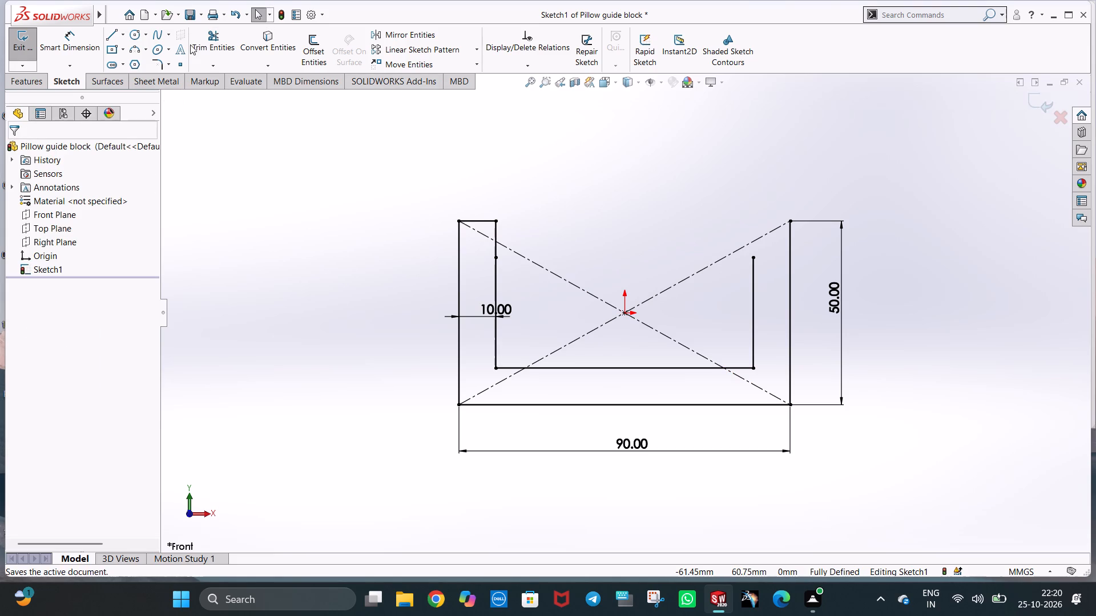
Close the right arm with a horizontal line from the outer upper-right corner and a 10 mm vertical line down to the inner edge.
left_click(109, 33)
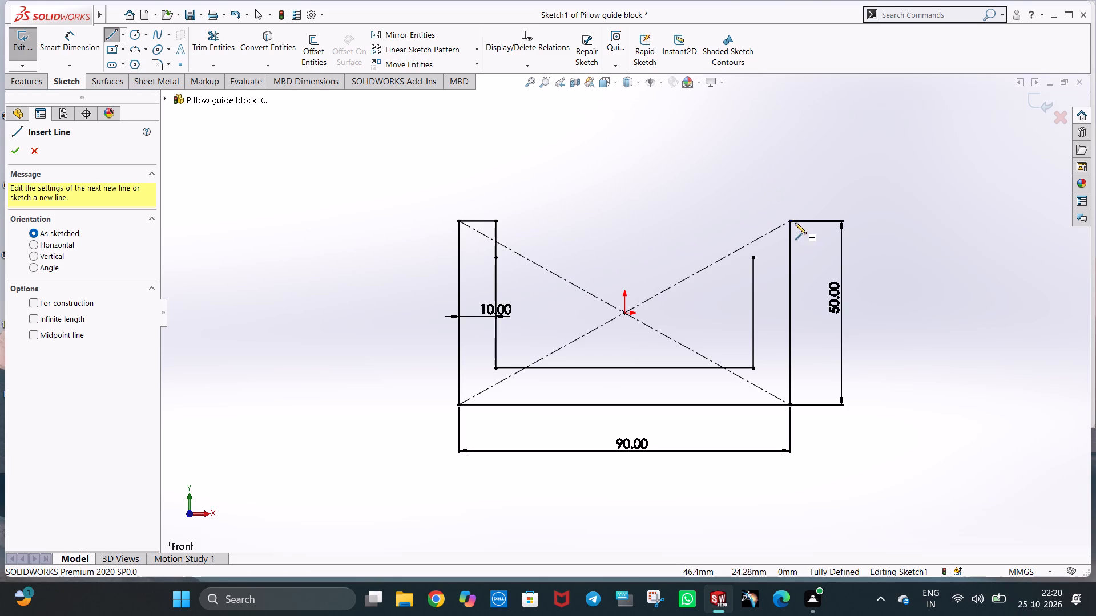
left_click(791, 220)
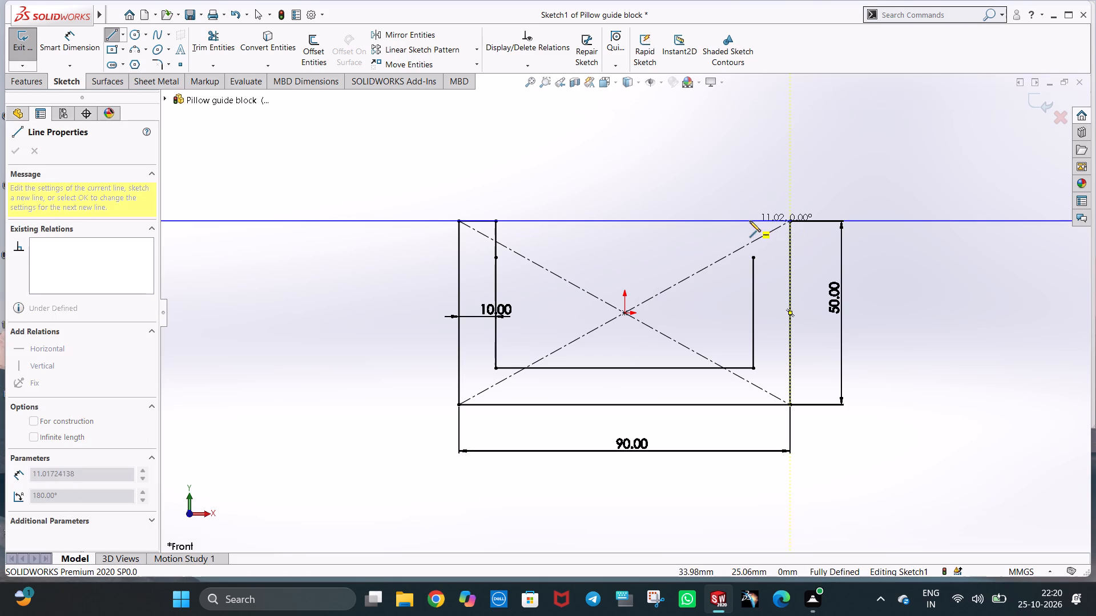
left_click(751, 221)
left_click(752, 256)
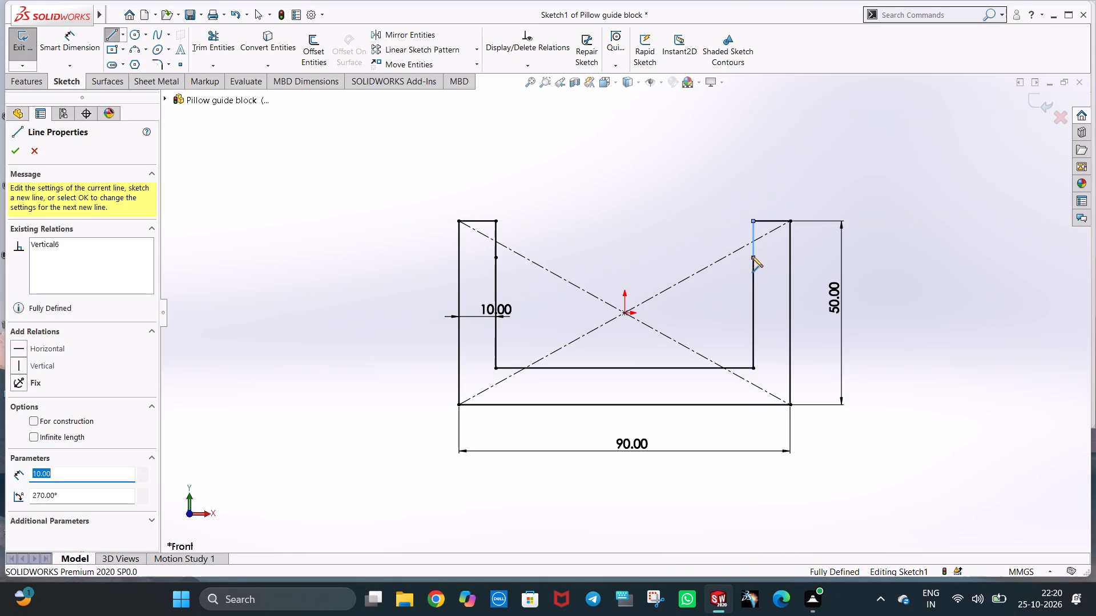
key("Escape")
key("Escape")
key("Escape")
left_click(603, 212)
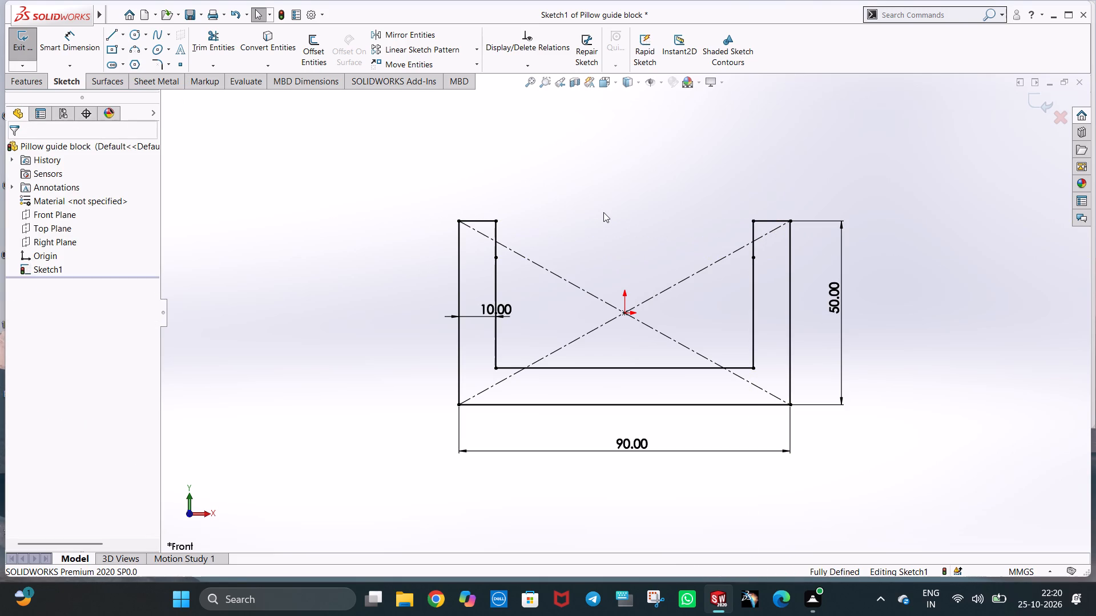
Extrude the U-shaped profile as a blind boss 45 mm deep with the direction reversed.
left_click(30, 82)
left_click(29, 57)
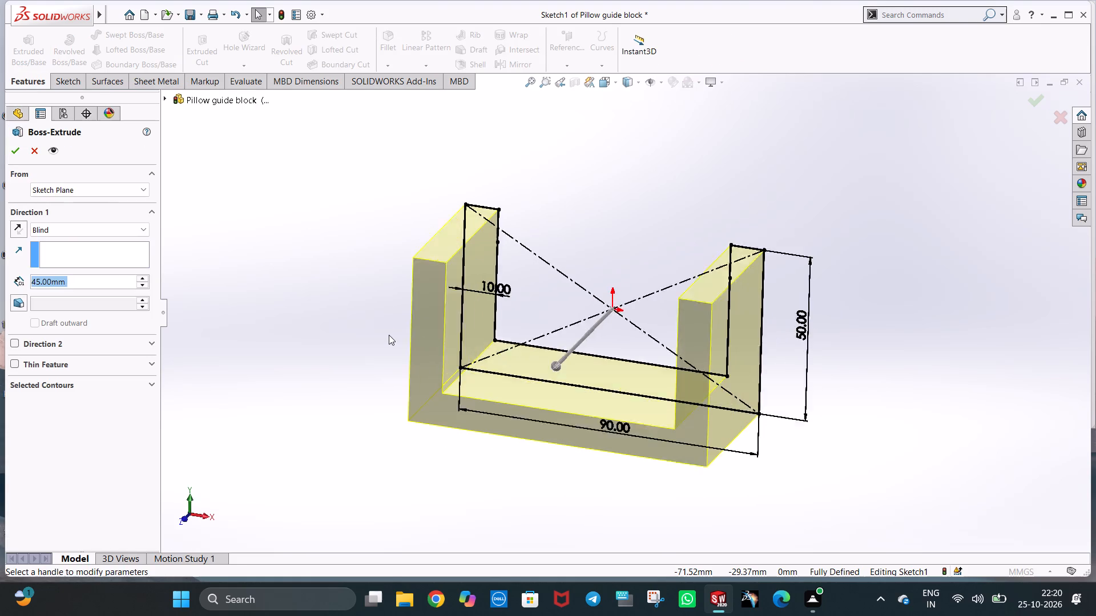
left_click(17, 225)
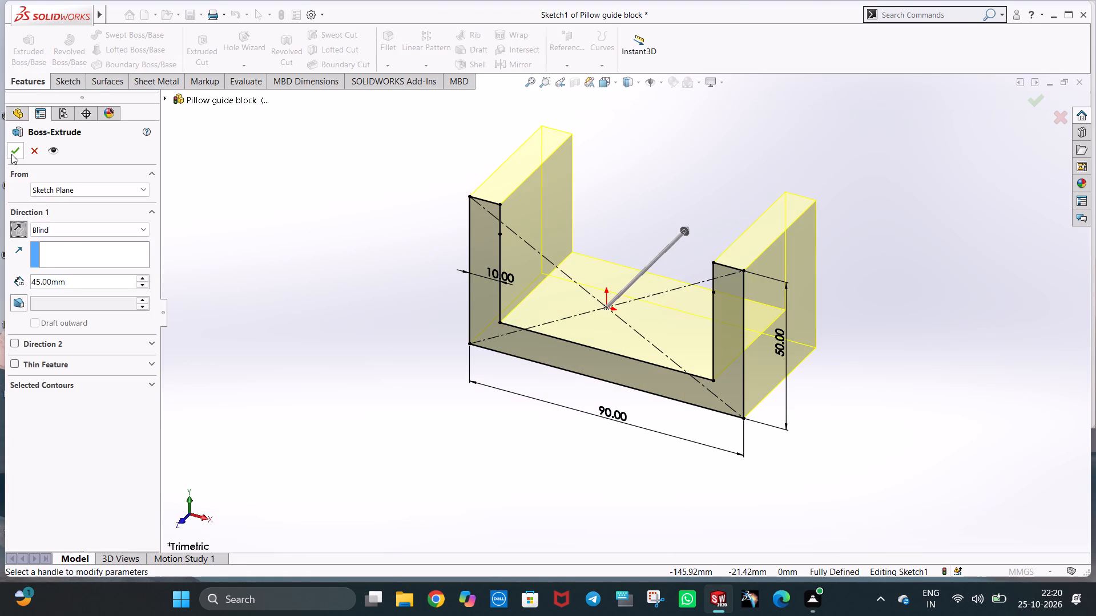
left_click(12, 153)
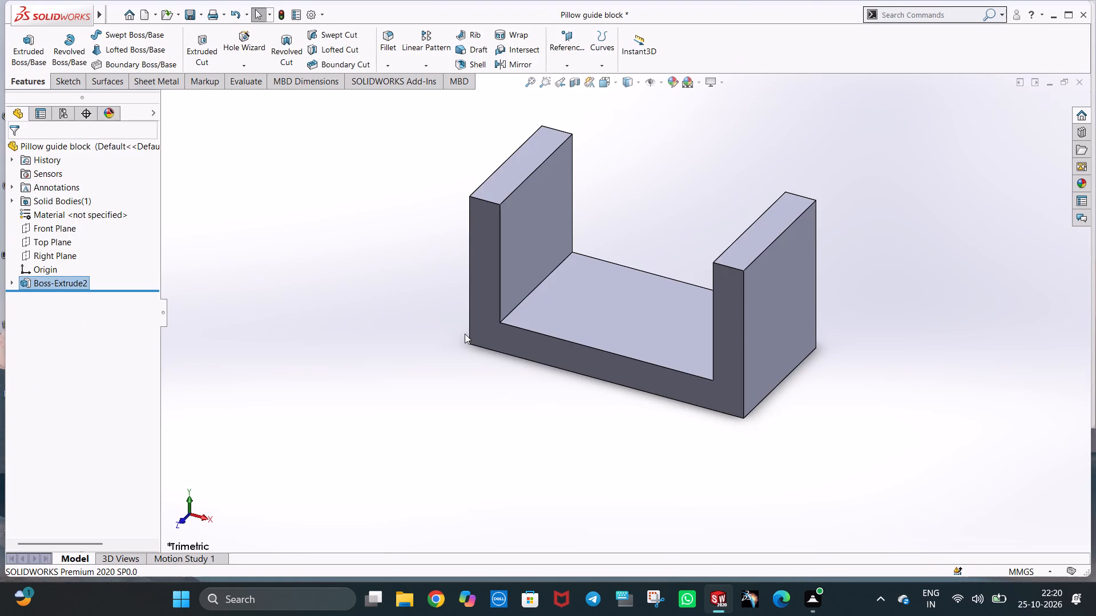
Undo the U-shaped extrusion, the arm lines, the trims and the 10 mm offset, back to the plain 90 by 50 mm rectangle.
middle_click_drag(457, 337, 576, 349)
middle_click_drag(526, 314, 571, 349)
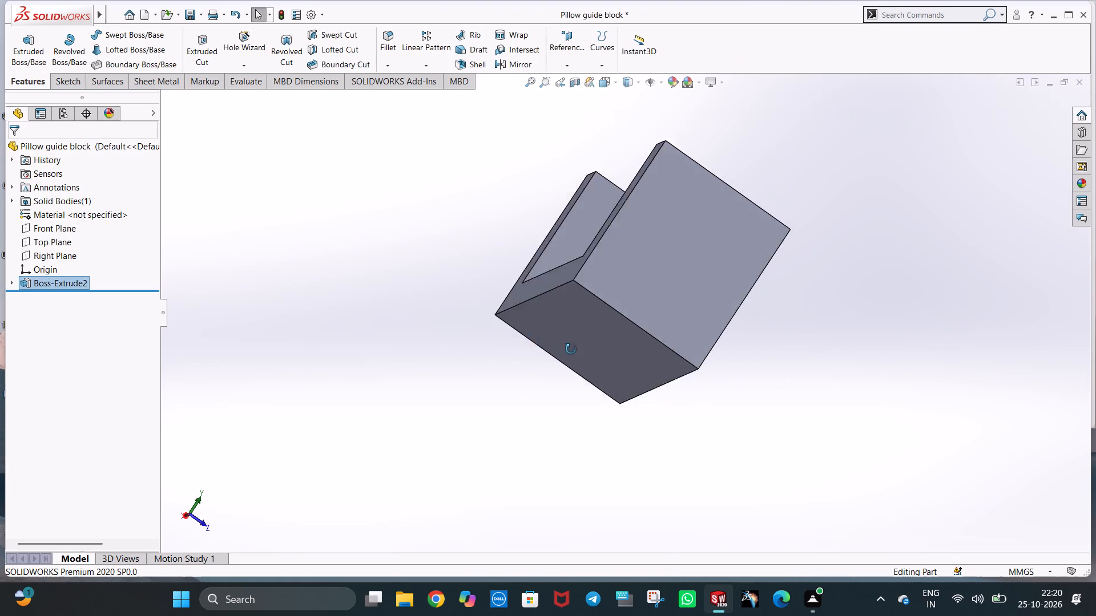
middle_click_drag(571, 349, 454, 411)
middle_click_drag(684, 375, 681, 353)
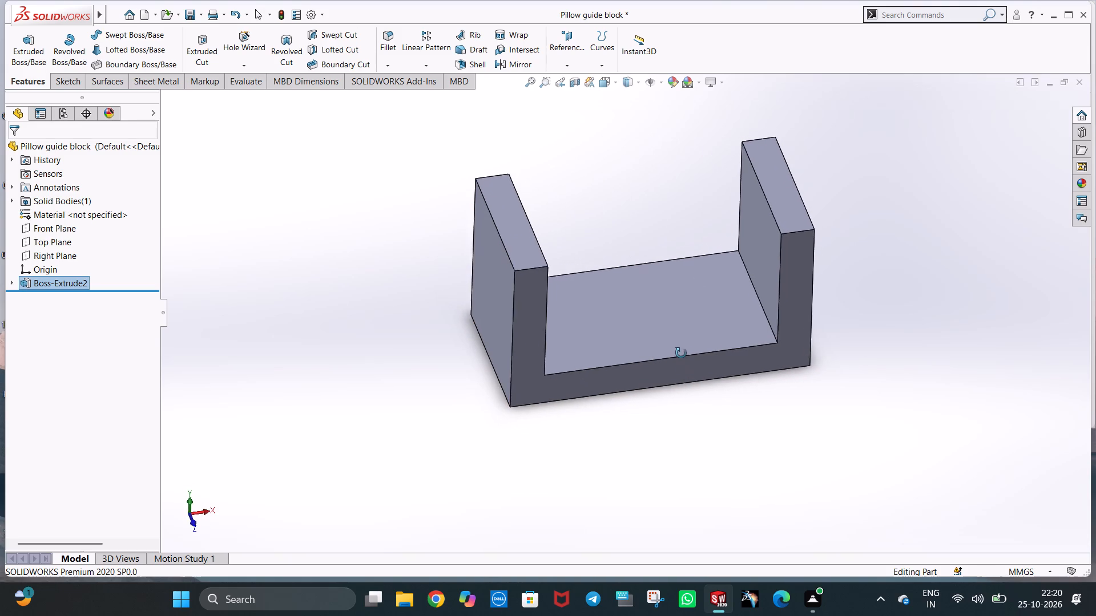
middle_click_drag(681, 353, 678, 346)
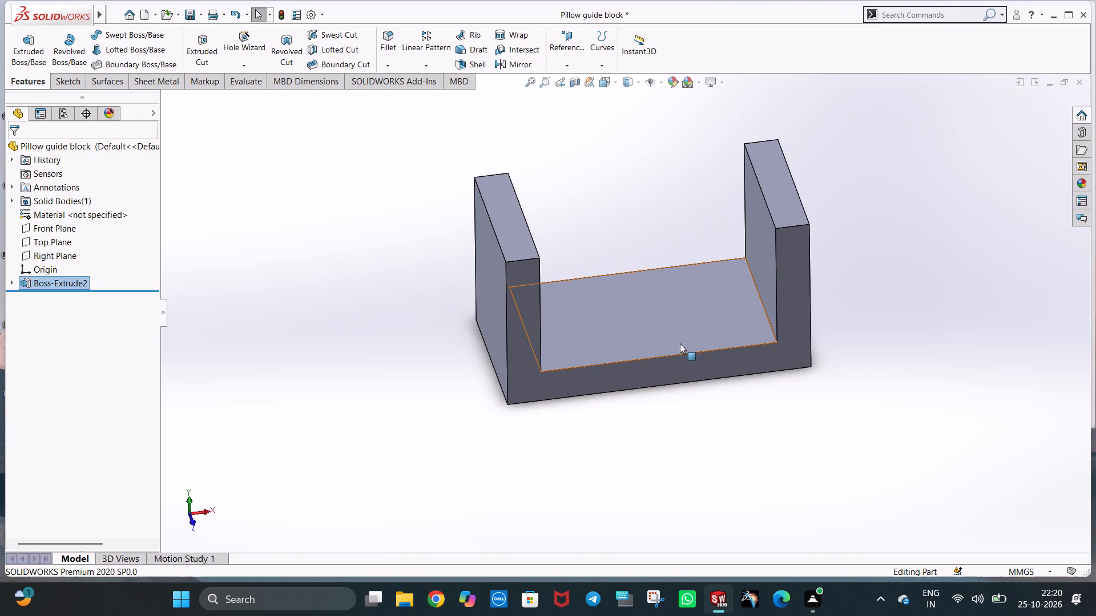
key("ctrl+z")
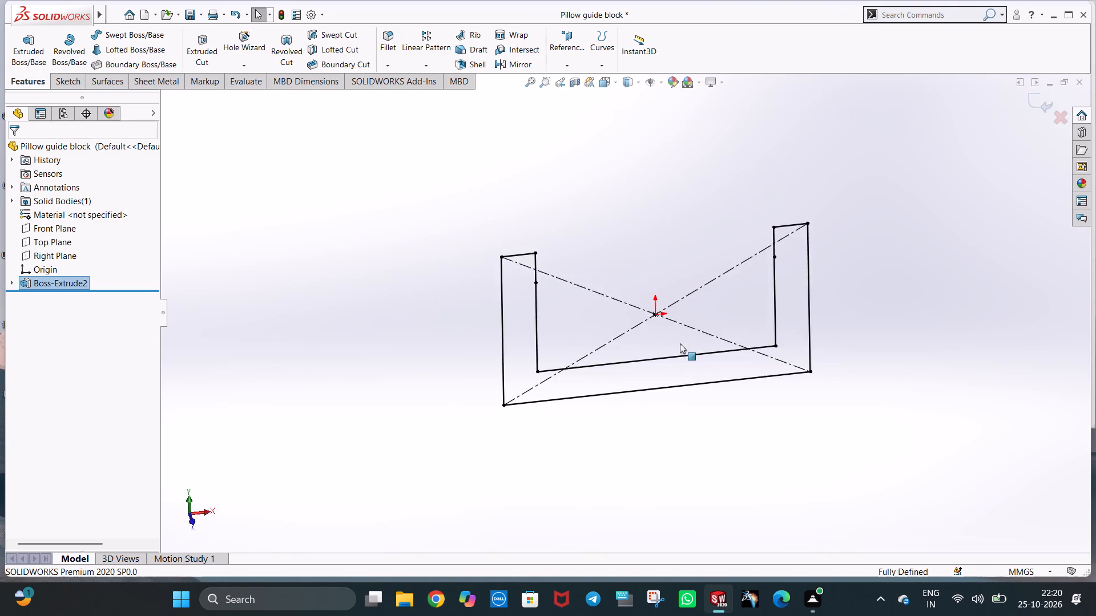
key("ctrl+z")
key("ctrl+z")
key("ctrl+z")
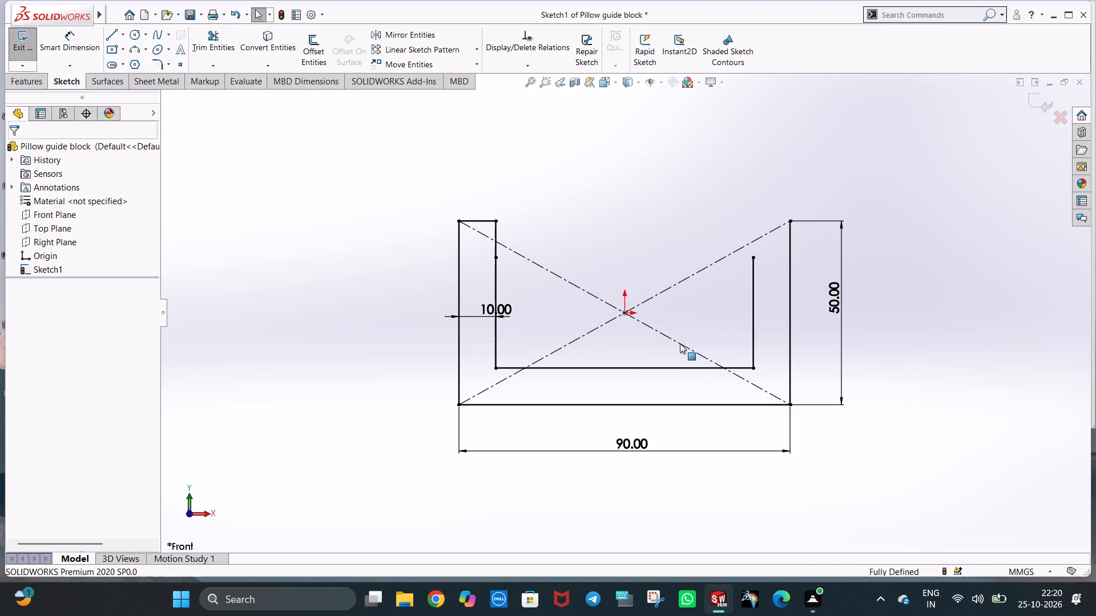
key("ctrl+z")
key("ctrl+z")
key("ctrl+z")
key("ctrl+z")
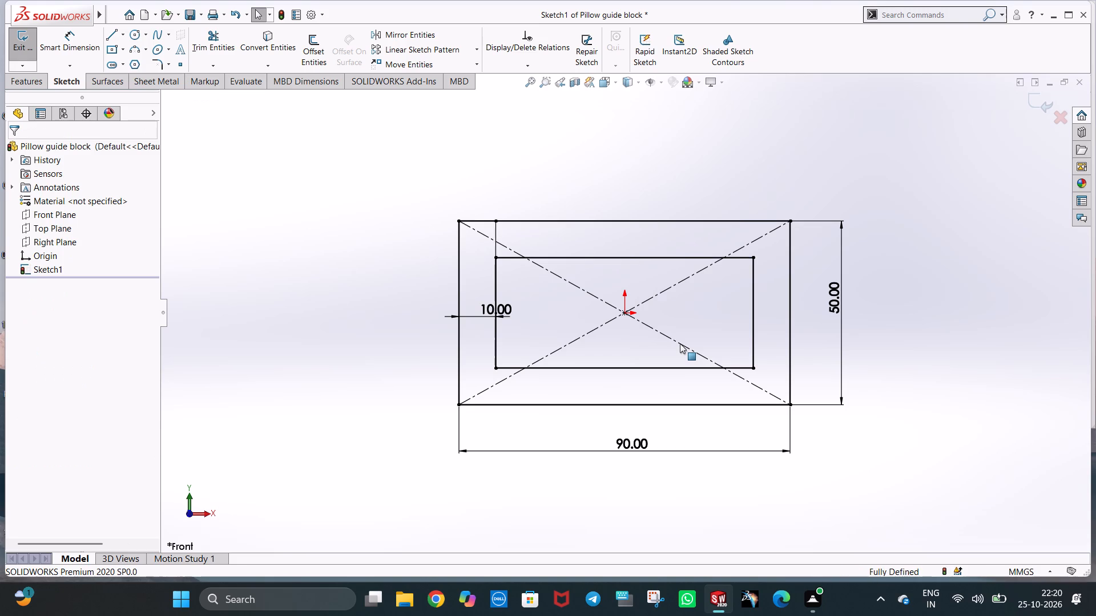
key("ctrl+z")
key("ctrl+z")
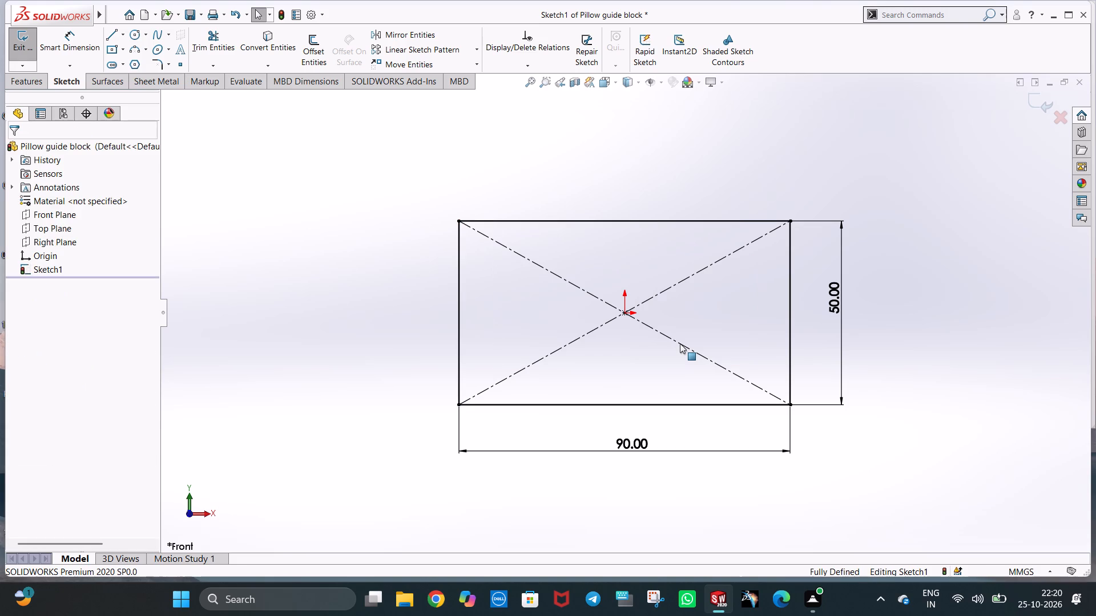
Extrude the 90 by 50 mm rectangle as a blind boss 45 mm deep with the direction reversed.
left_click(296, 422)
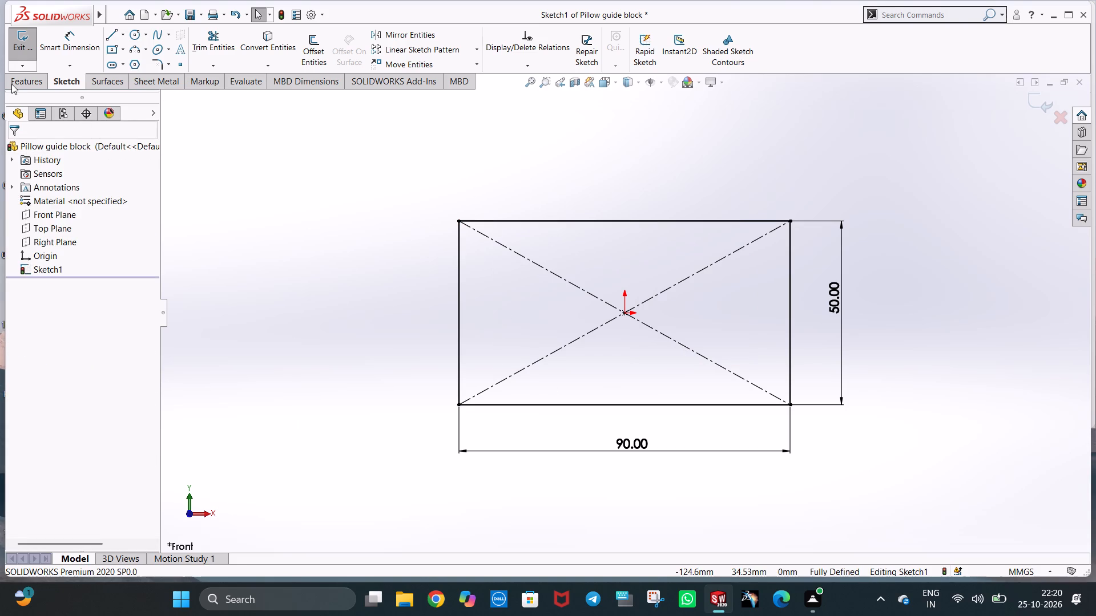
left_click(11, 84)
left_click(20, 57)
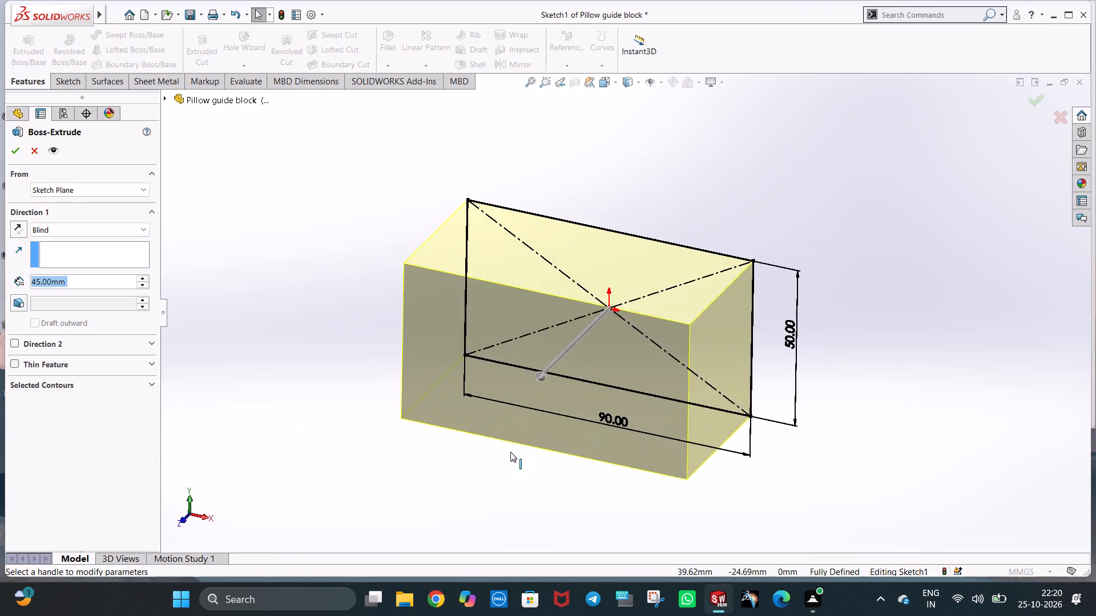
left_click(15, 225)
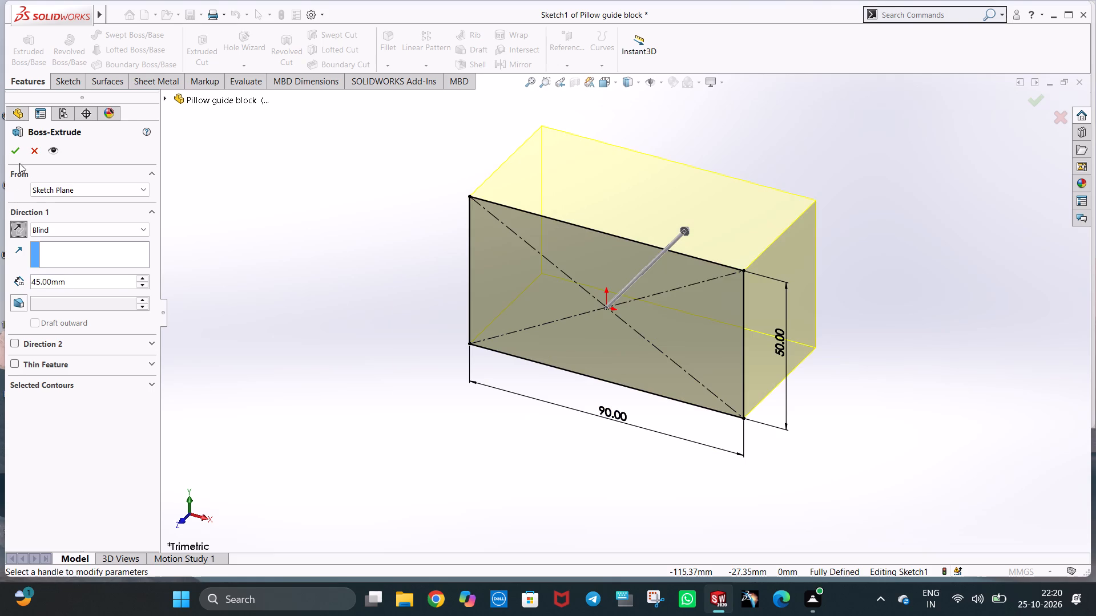
left_click(14, 155)
Start a sketch on the block's front face and draw a 10 mm line along the top edge from its upper-left corner.
right_click(669, 358)
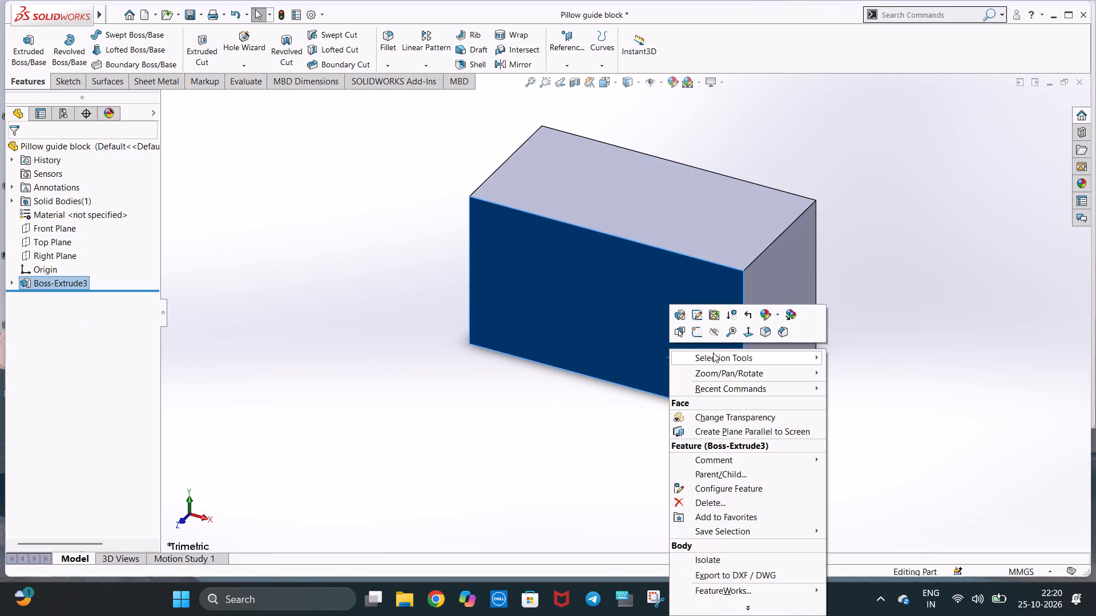
left_click(692, 333)
key("ctrl+8")
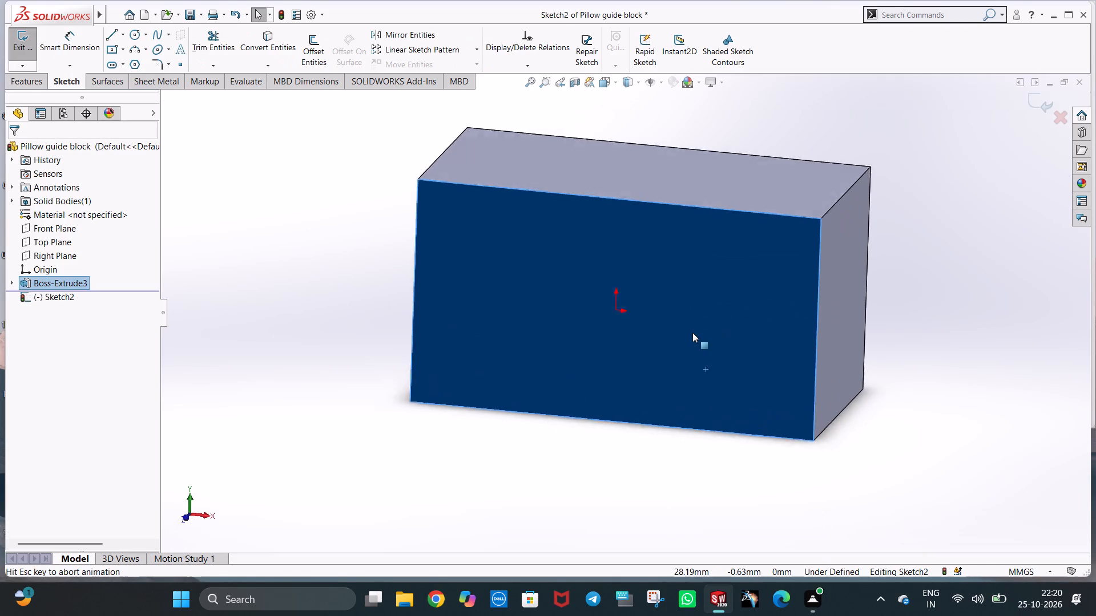
left_click(112, 32)
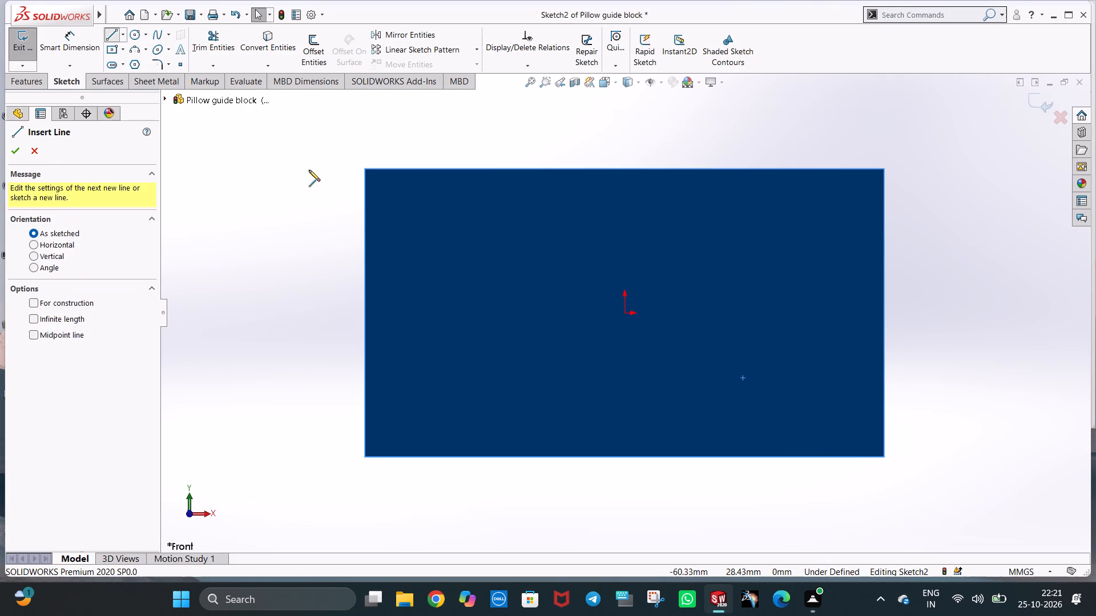
left_click(365, 171)
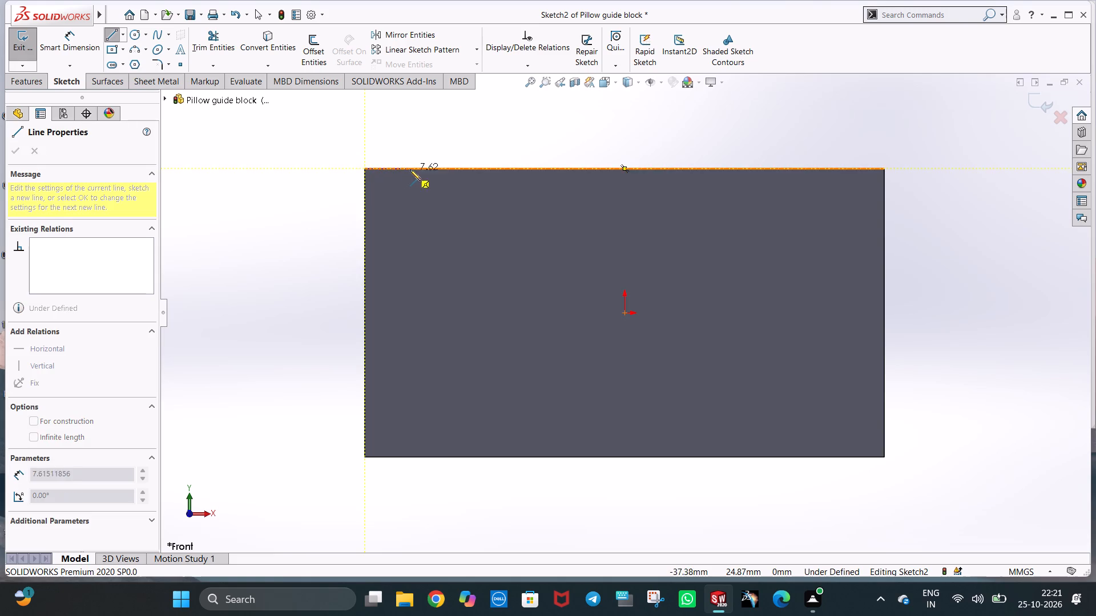
left_click(428, 172)
key("1")
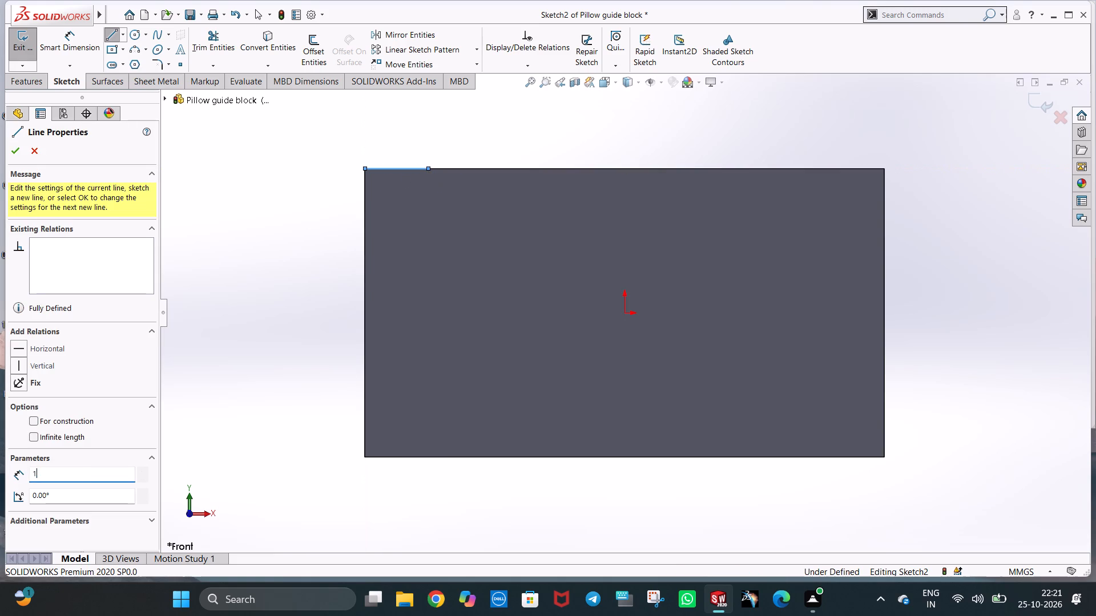
key("0")
key("Return")
Continue the lines 40 mm down, 70 mm across, up to the top edge and back to close the rectangular cut-out profile.
left_click(422, 417)
type("40")
key("Return")
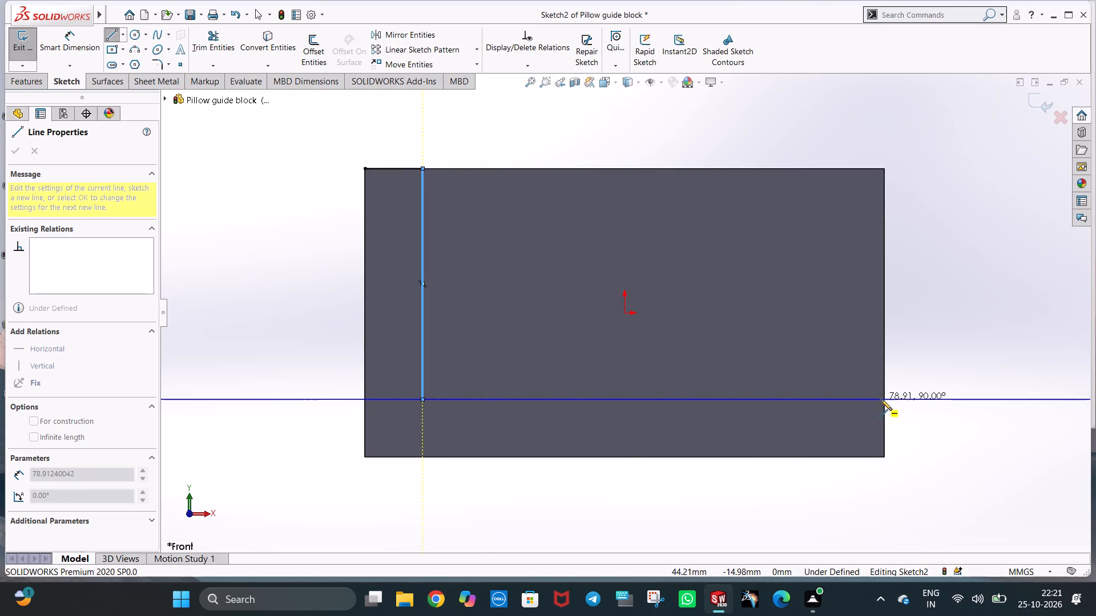
left_click(836, 402)
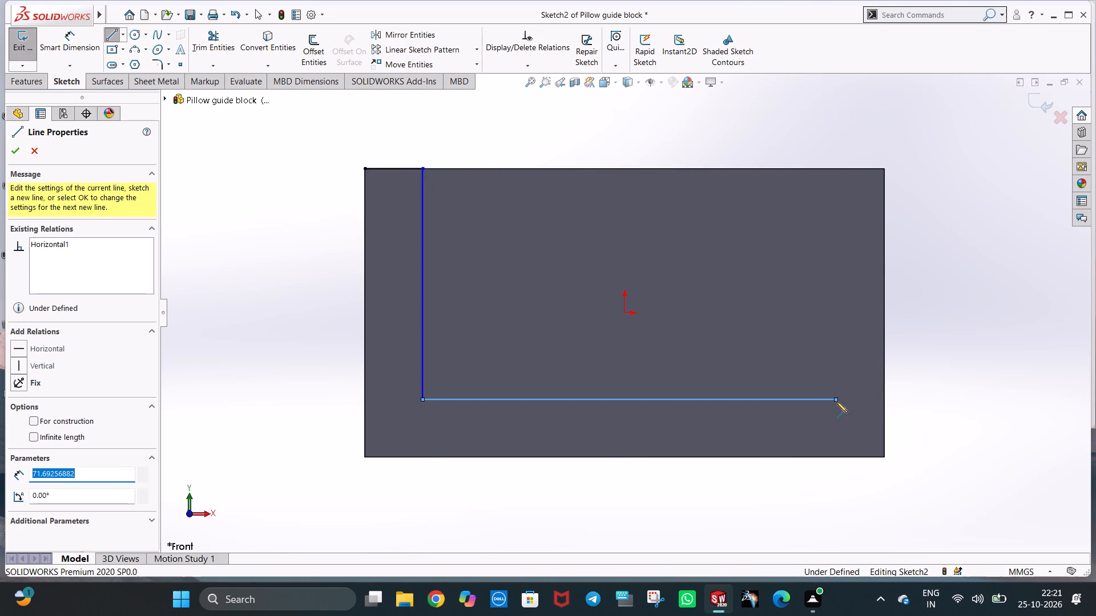
type("70")
key("Return")
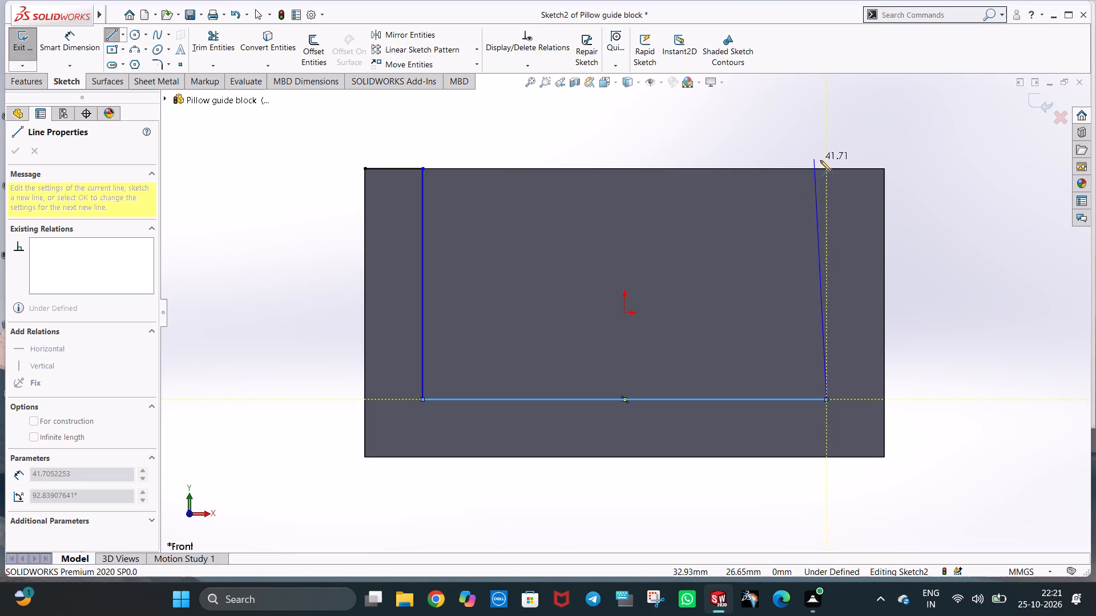
left_click(825, 168)
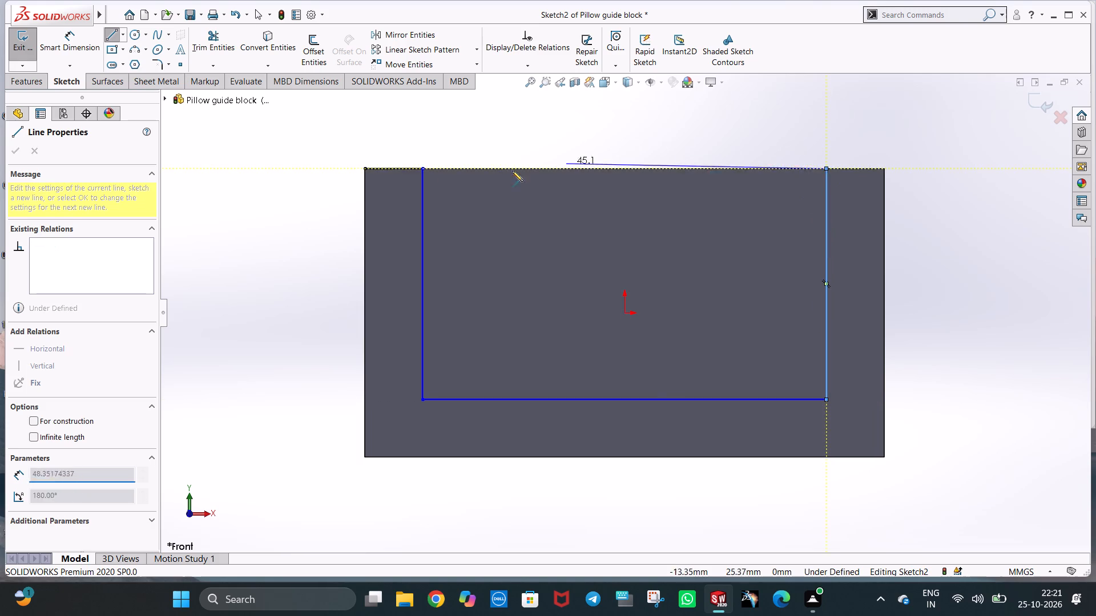
left_click(423, 171)
key("Escape")
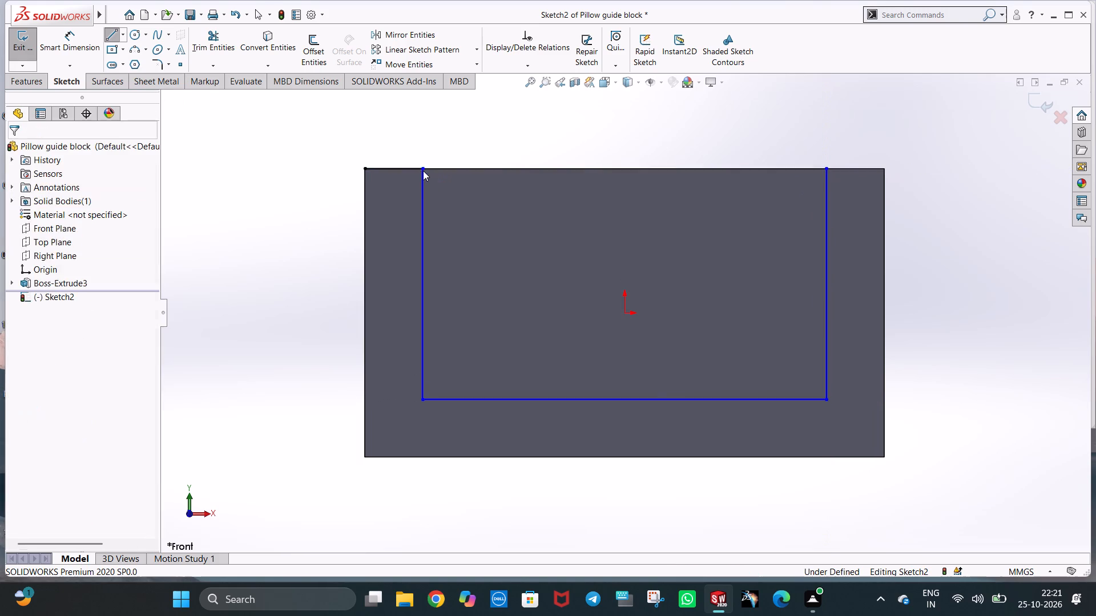
Delete the 10 mm helper line on the top edge beside the cut-out profile.
left_click(406, 168)
key("Delete")
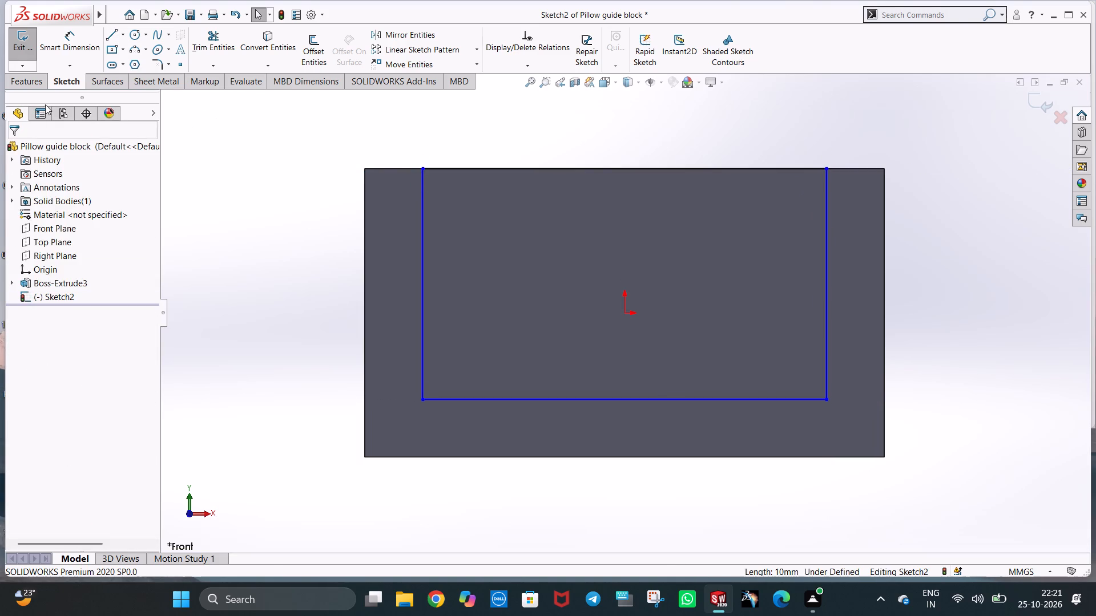
Cut the 70 by 40 mm profile into the block as a blind Extruded Cut 30 mm deep.
left_click(36, 82)
left_click(207, 55)
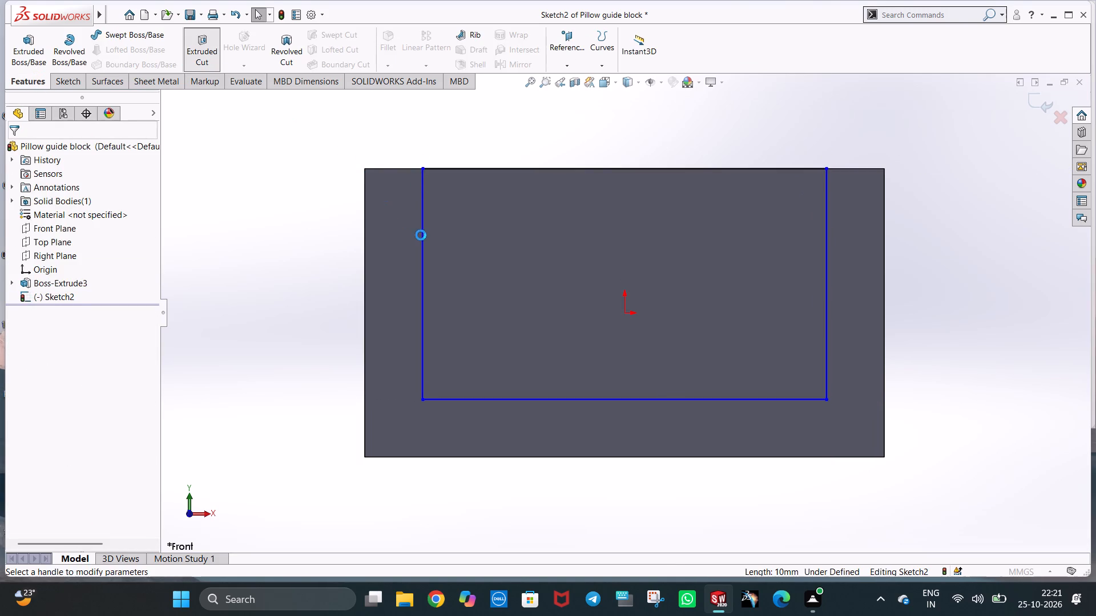
middle_click_drag(589, 352, 634, 407)
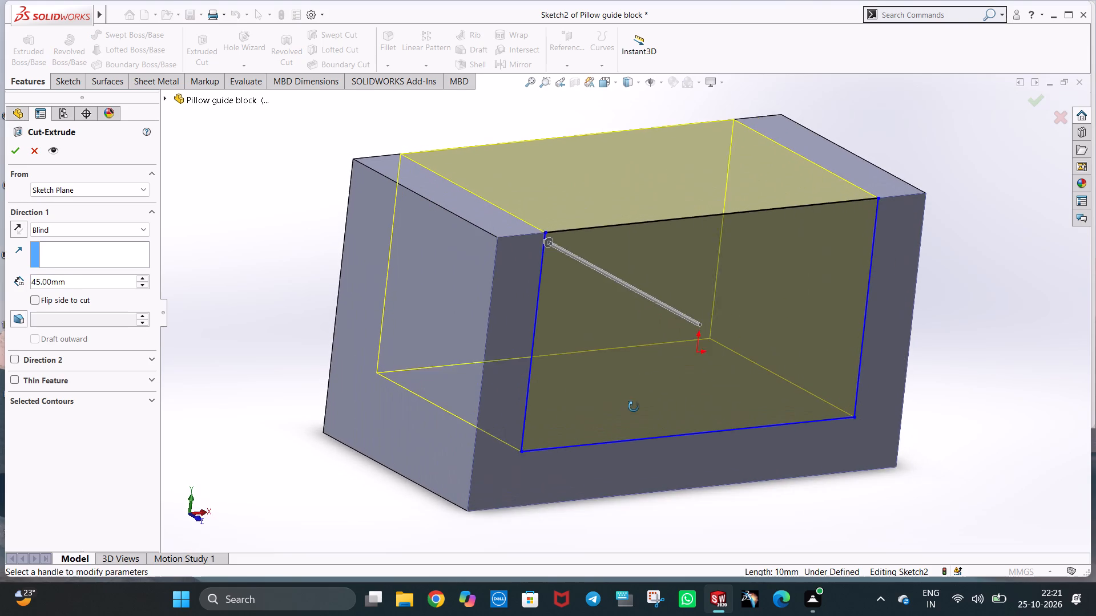
middle_click_drag(634, 407, 636, 410)
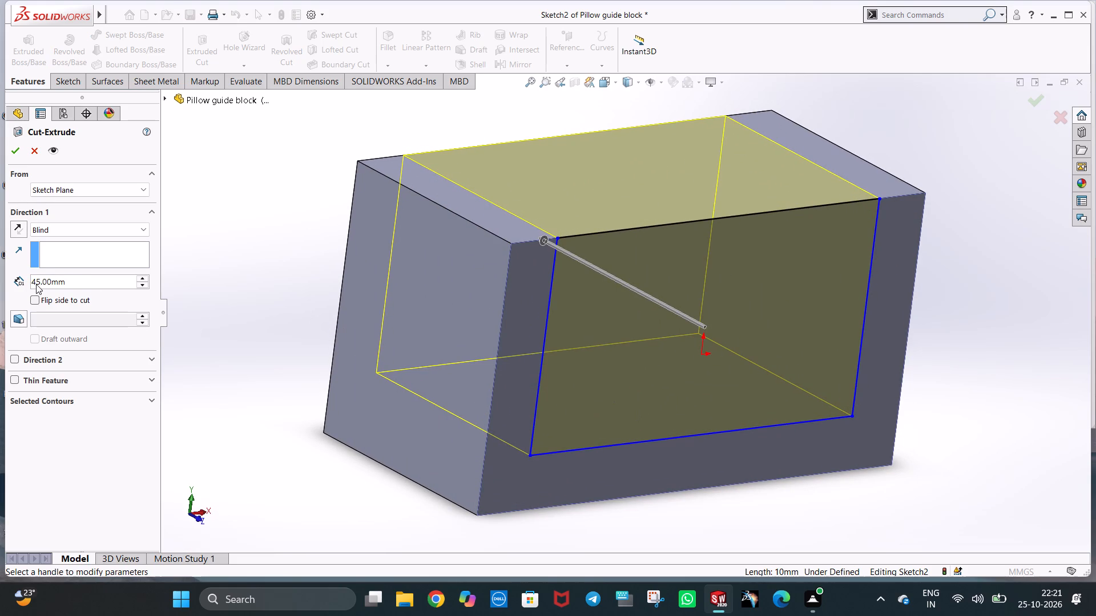
left_click(36, 284)
key("BackSpace")
key("3")
key("Return")
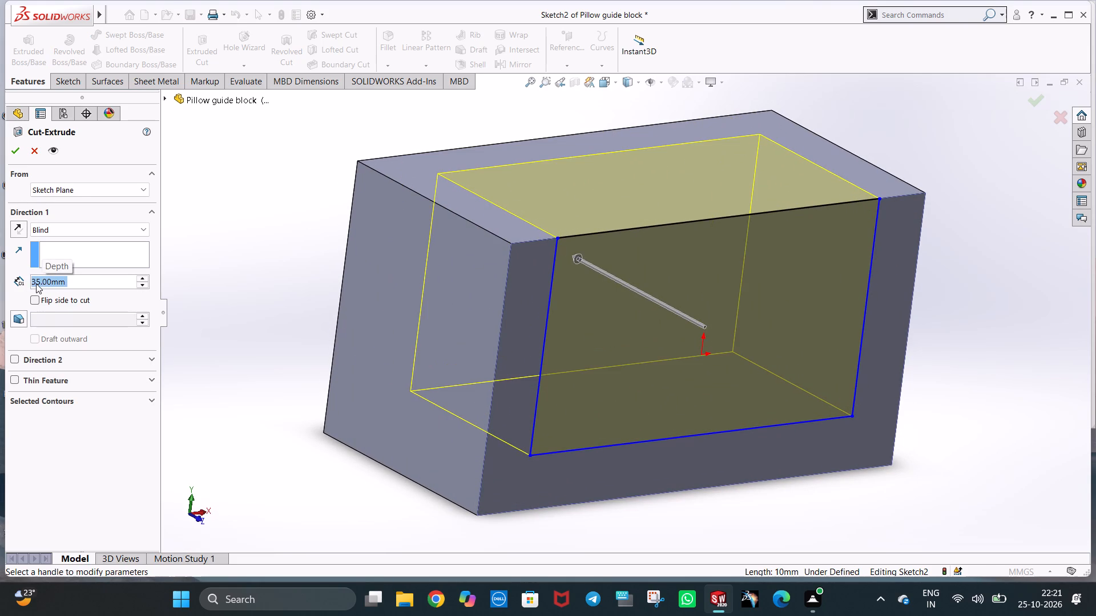
type("30")
key("Return")
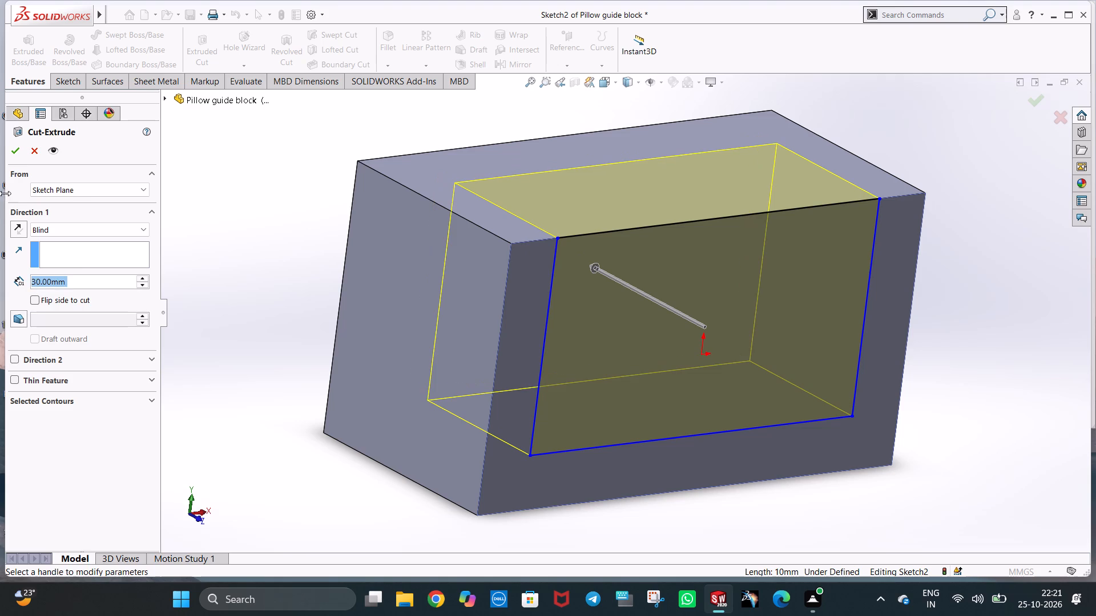
left_click(14, 149)
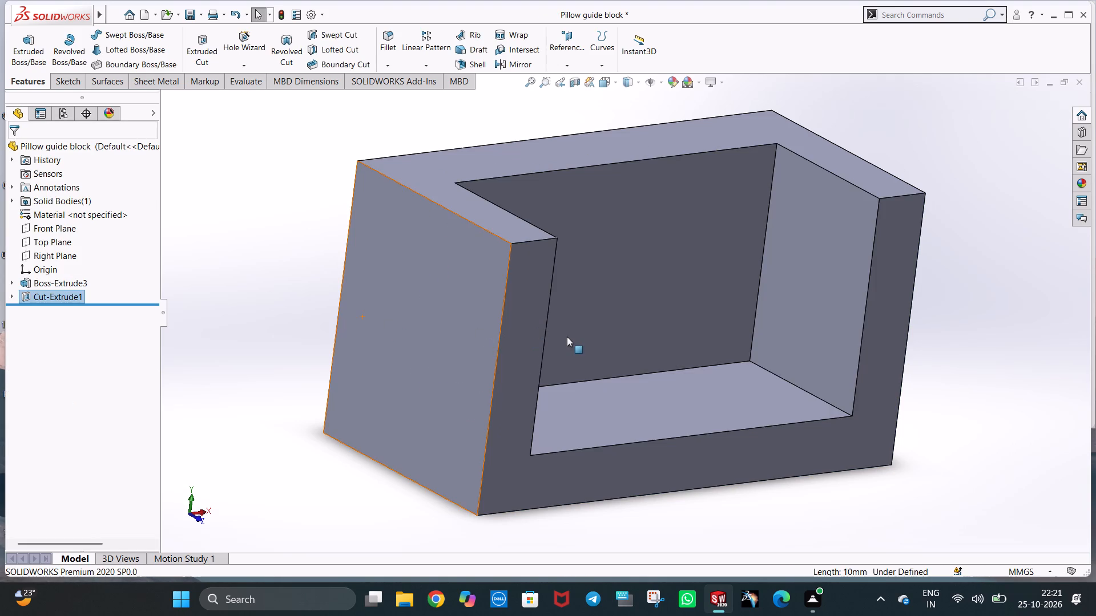
middle_click_drag(730, 357, 710, 335)
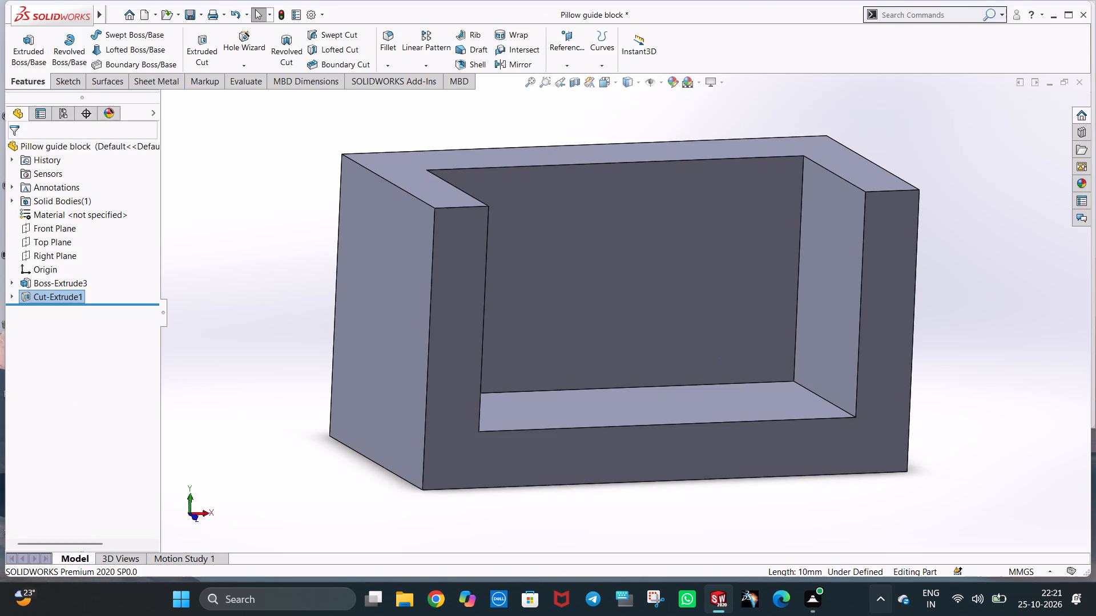
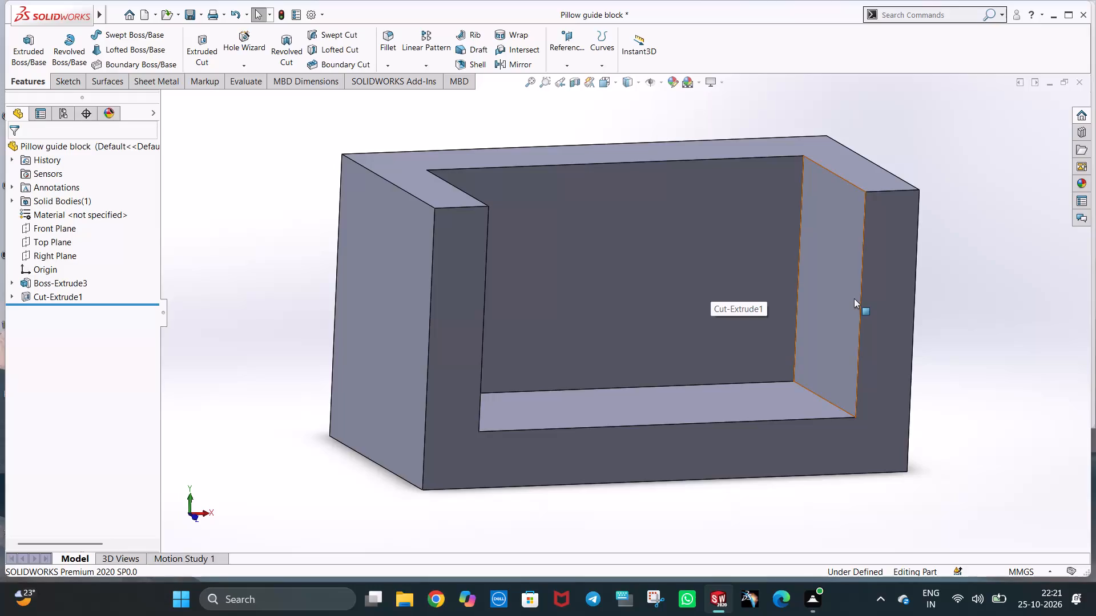
Start a sketch on the pocket's back face and draw a 15 mm vertical centerline down from the top edge's midpoint.
key("ctrl+1")
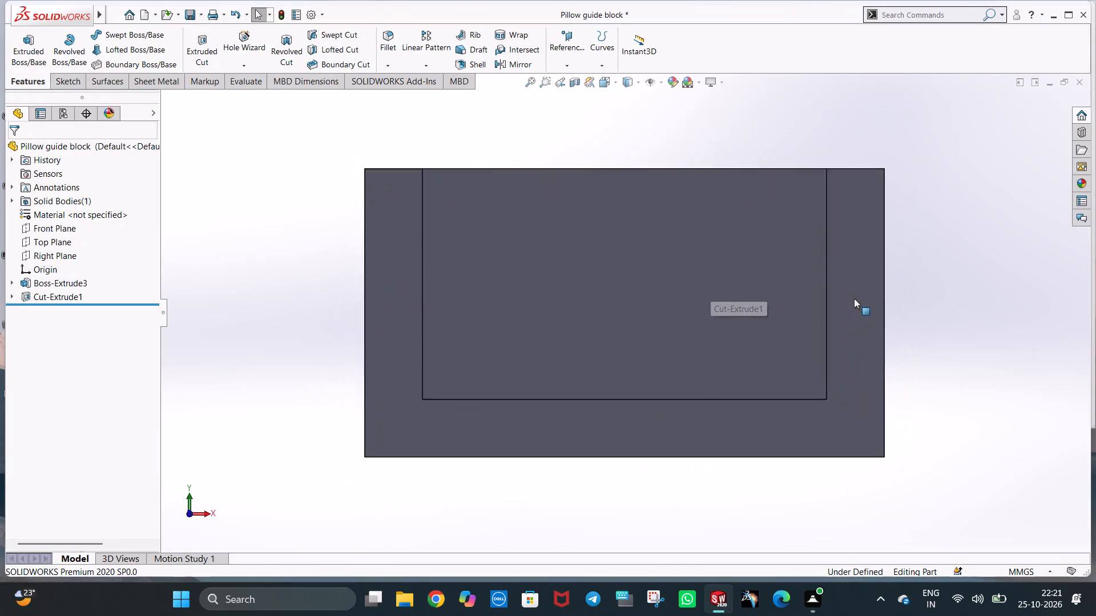
scroll(854, 298, "up", 1)
right_click(632, 309)
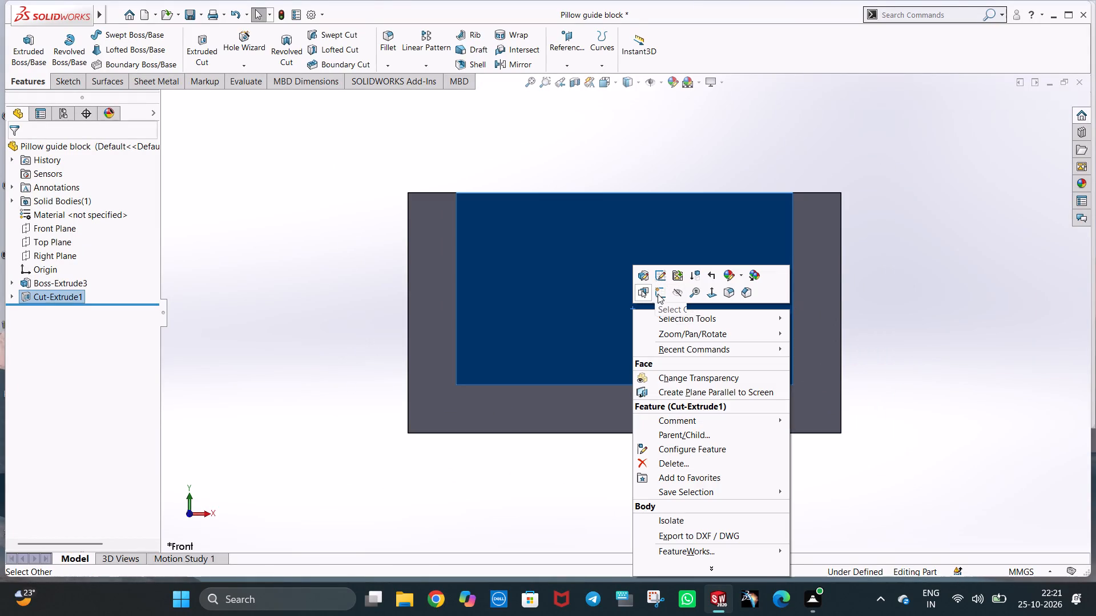
left_click(658, 294)
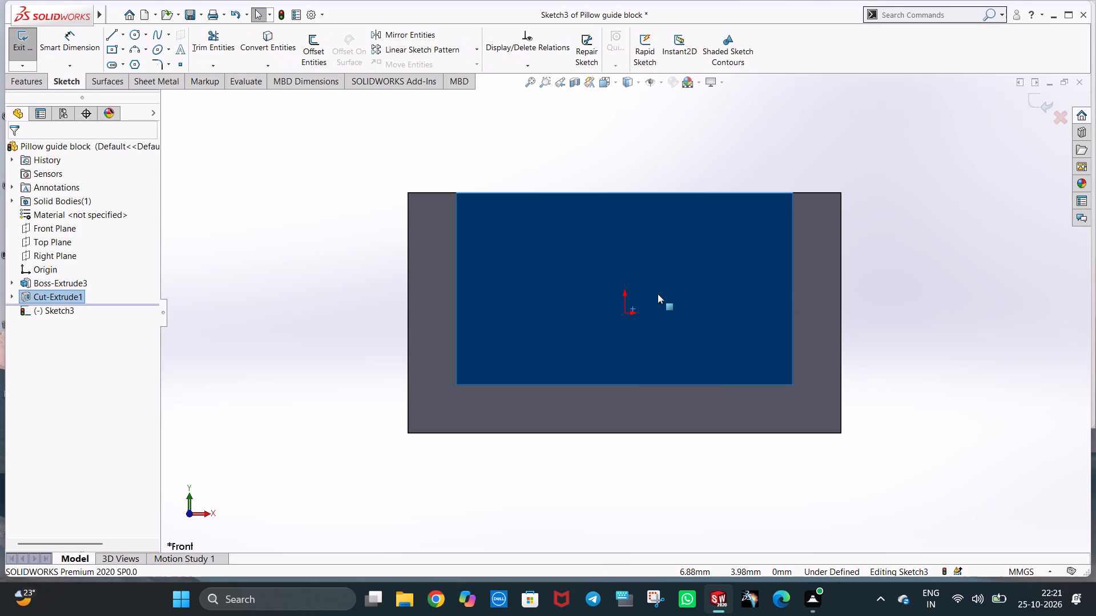
left_click(120, 39)
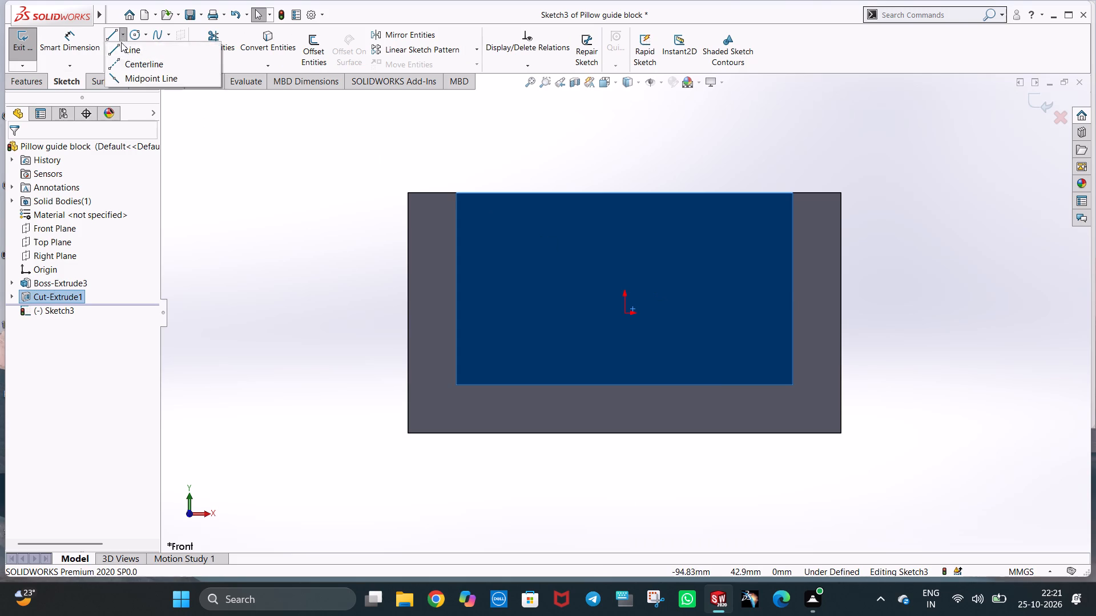
left_click(128, 62)
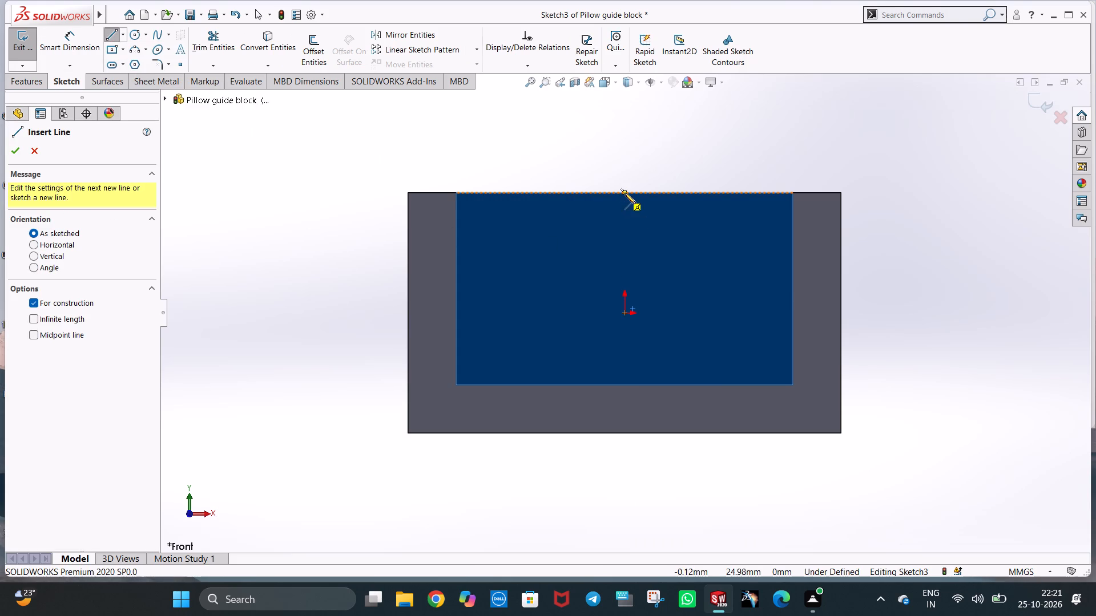
left_click(624, 193)
left_click(626, 238)
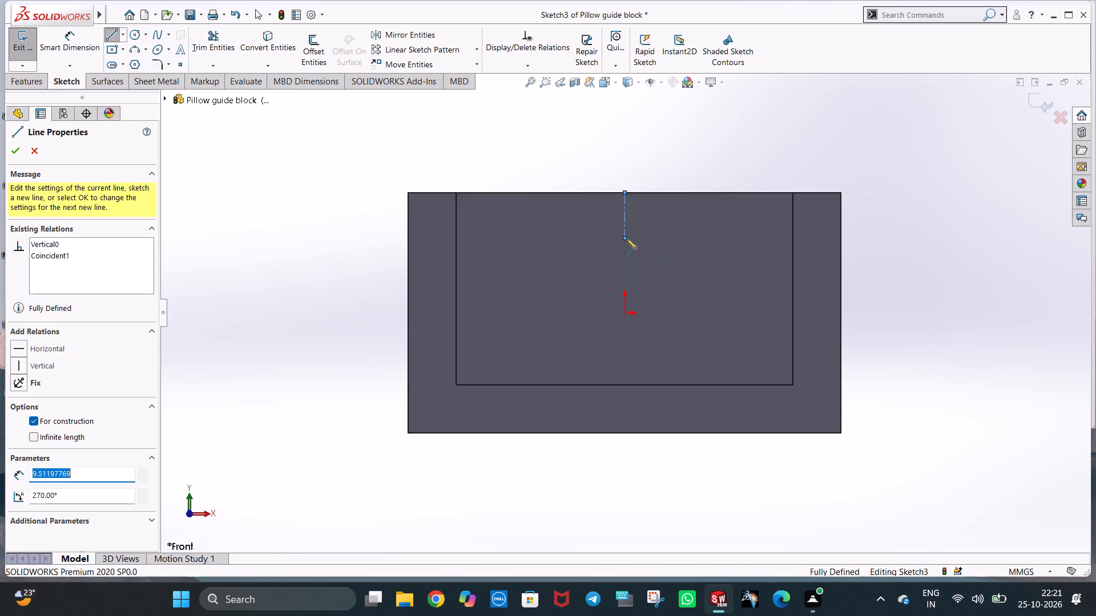
type("15")
key("Return")
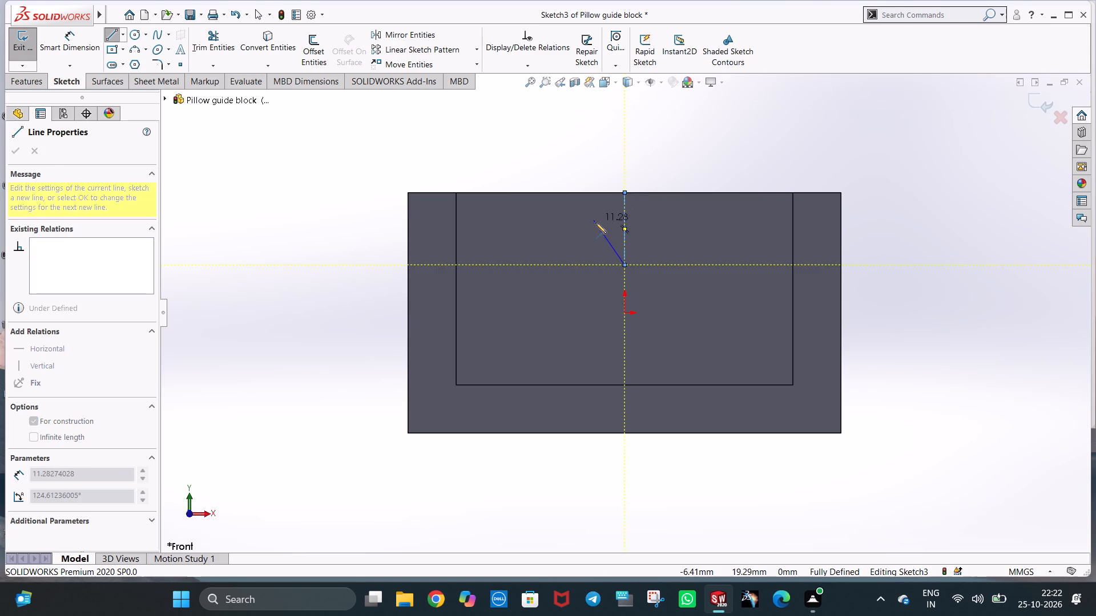
key("Escape")
Draw a circle of 10 mm radius centred on the centerline's lower end.
left_click(139, 42)
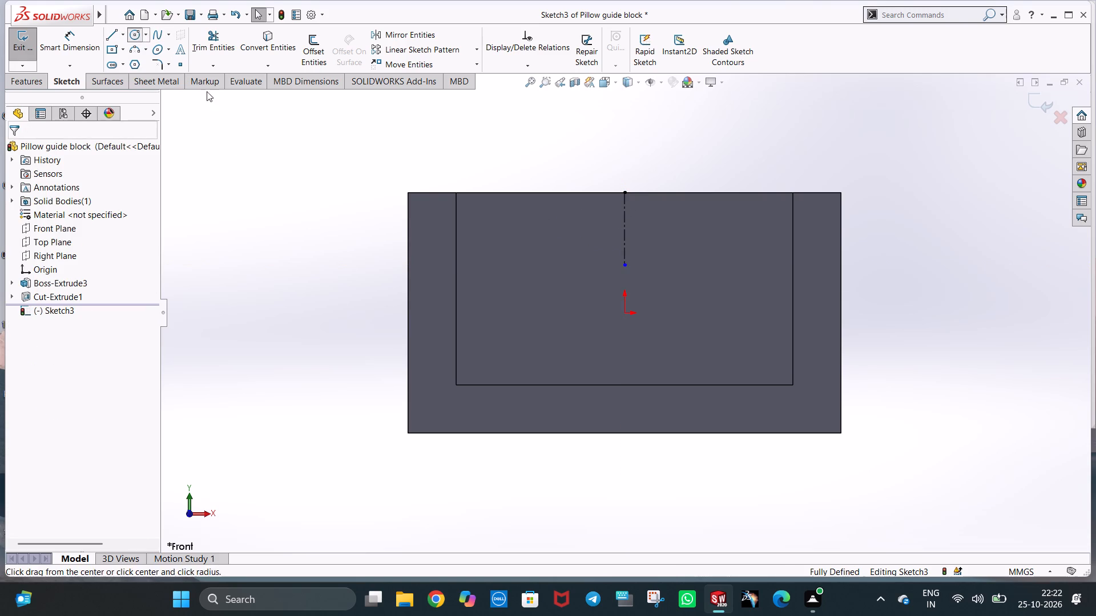
left_click_drag(625, 266, 627, 271)
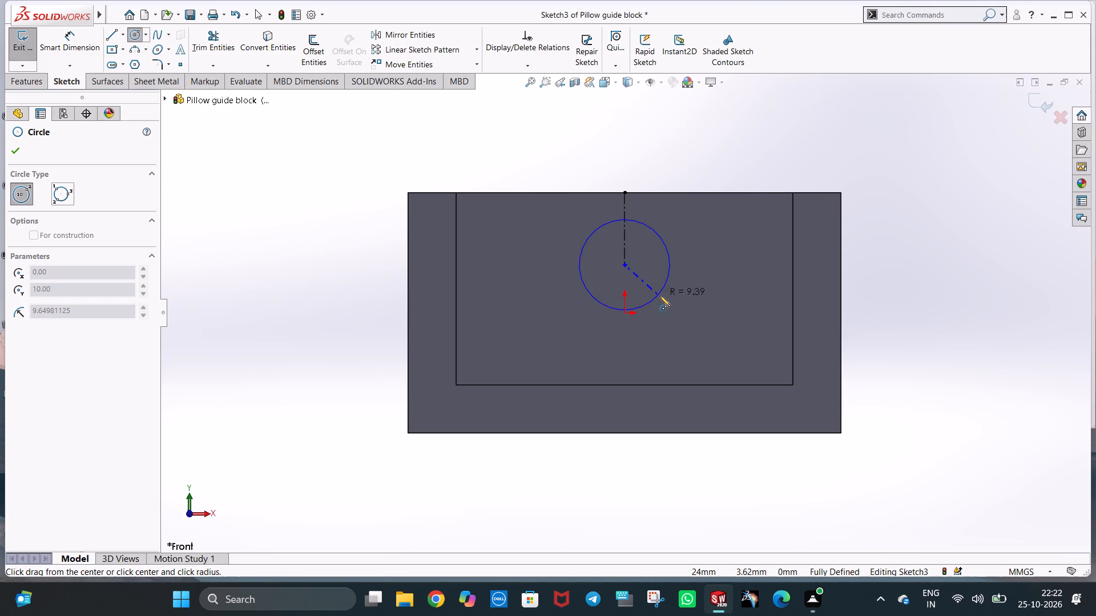
left_click(657, 289)
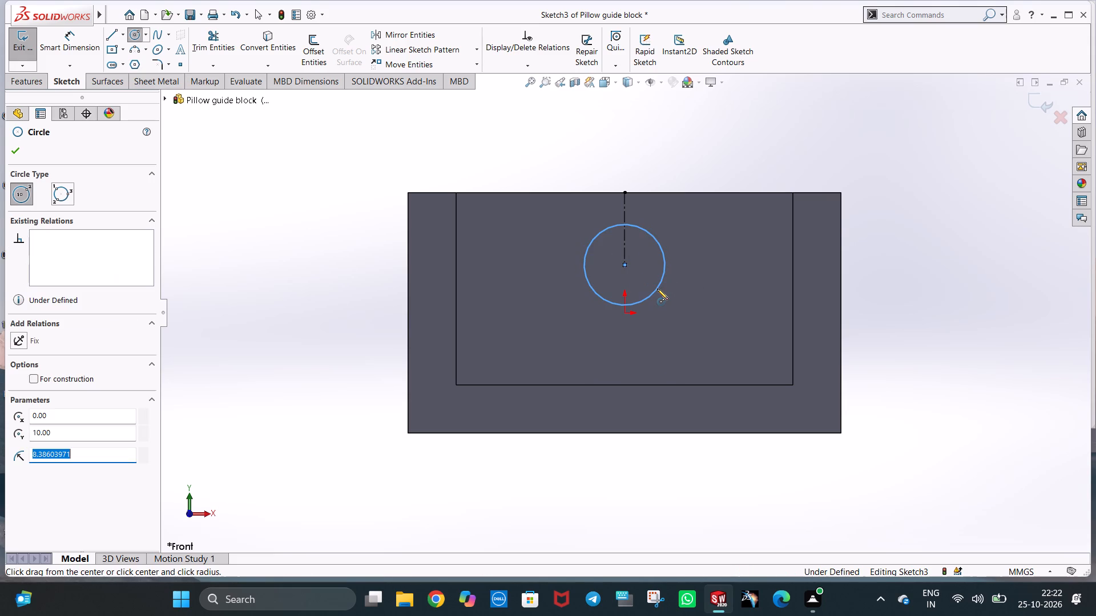
type("10")
key("Return")
key("Escape")
key("Escape")
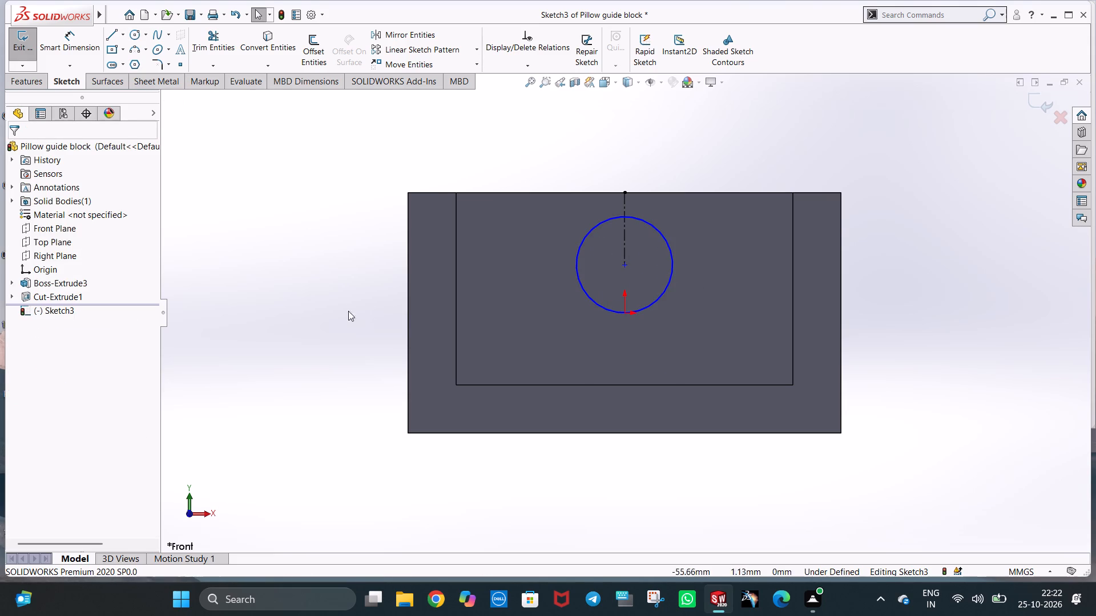
left_click(334, 319)
Cut the circle through the block's back wall as an Extruded Cut with the Through All end condition.
middle_click_drag(456, 335, 491, 363)
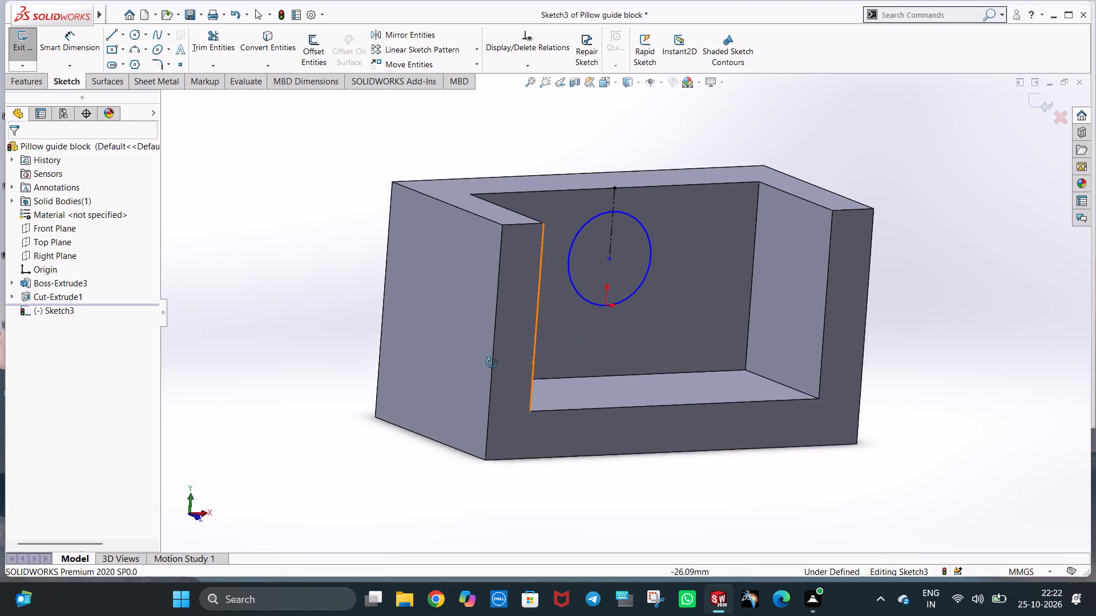
middle_click_drag(491, 363, 489, 359)
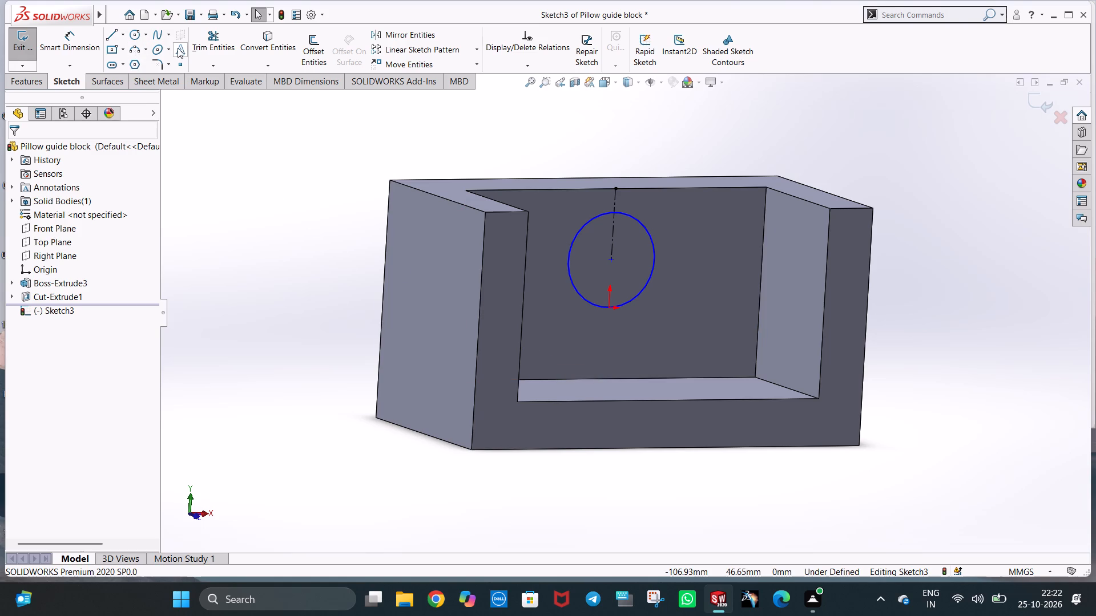
left_click(43, 81)
left_click(205, 64)
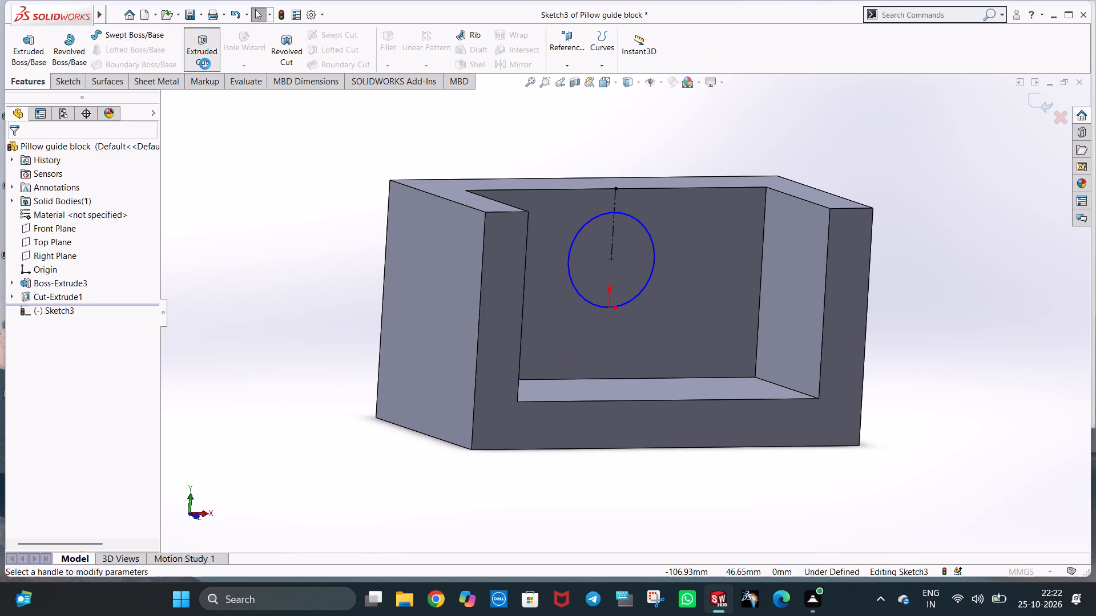
left_click(66, 225)
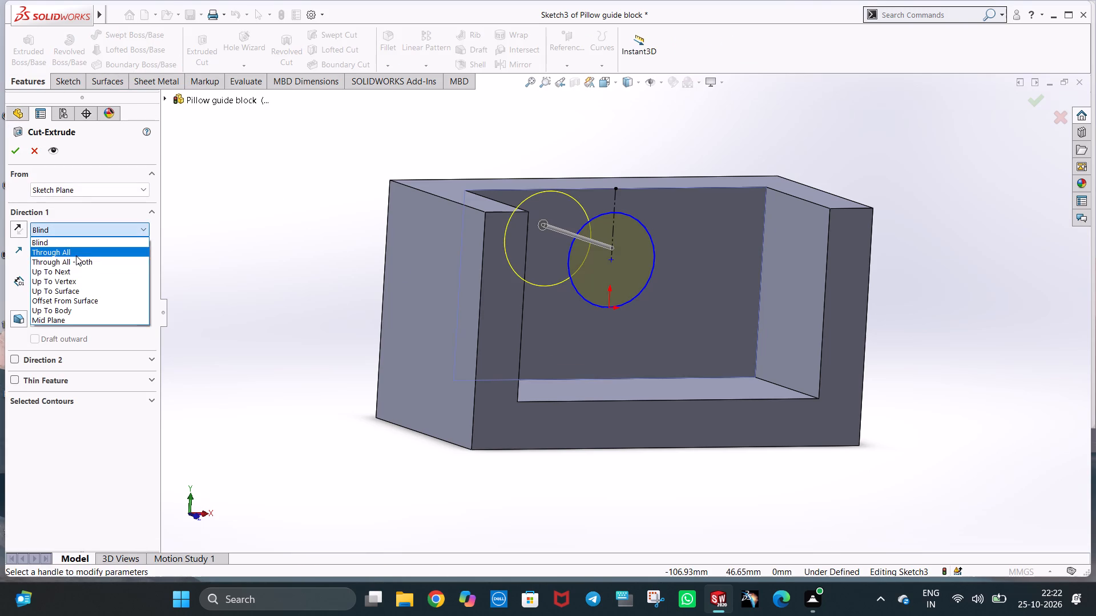
left_click(78, 253)
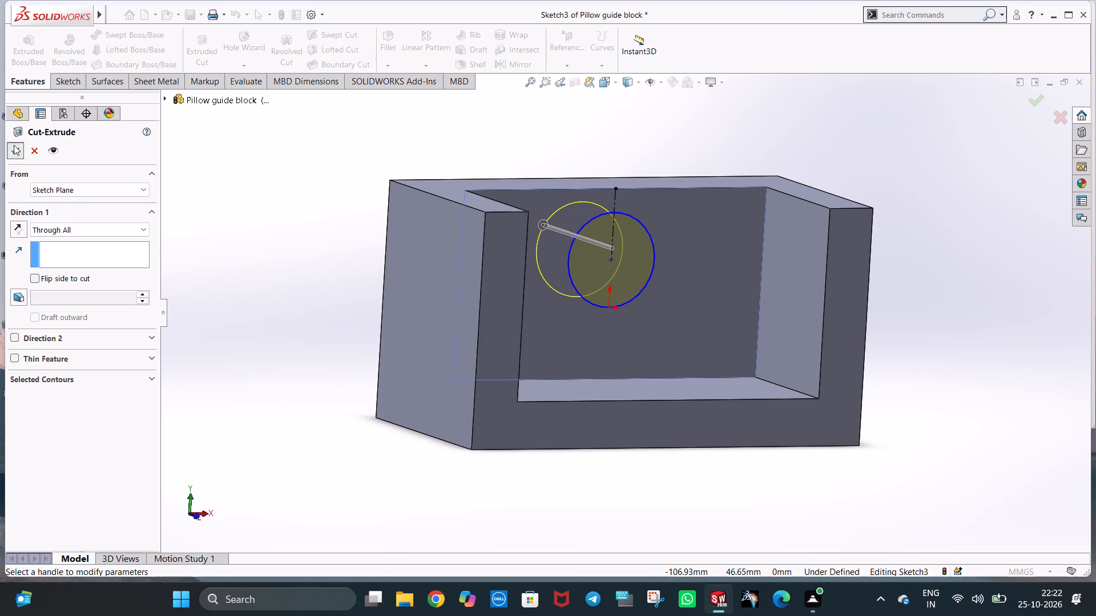
left_click(14, 145)
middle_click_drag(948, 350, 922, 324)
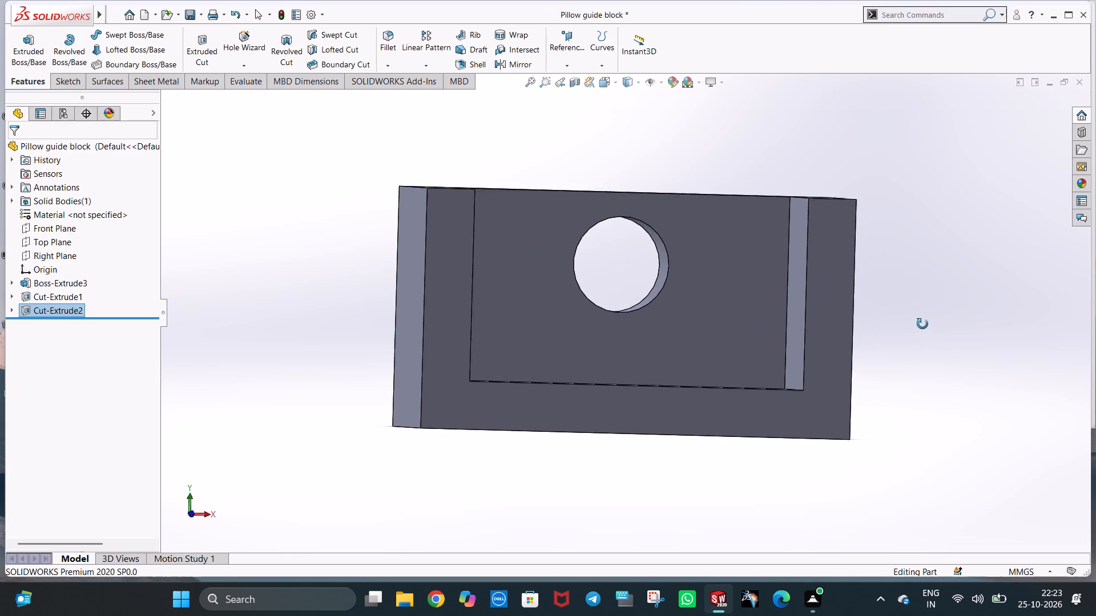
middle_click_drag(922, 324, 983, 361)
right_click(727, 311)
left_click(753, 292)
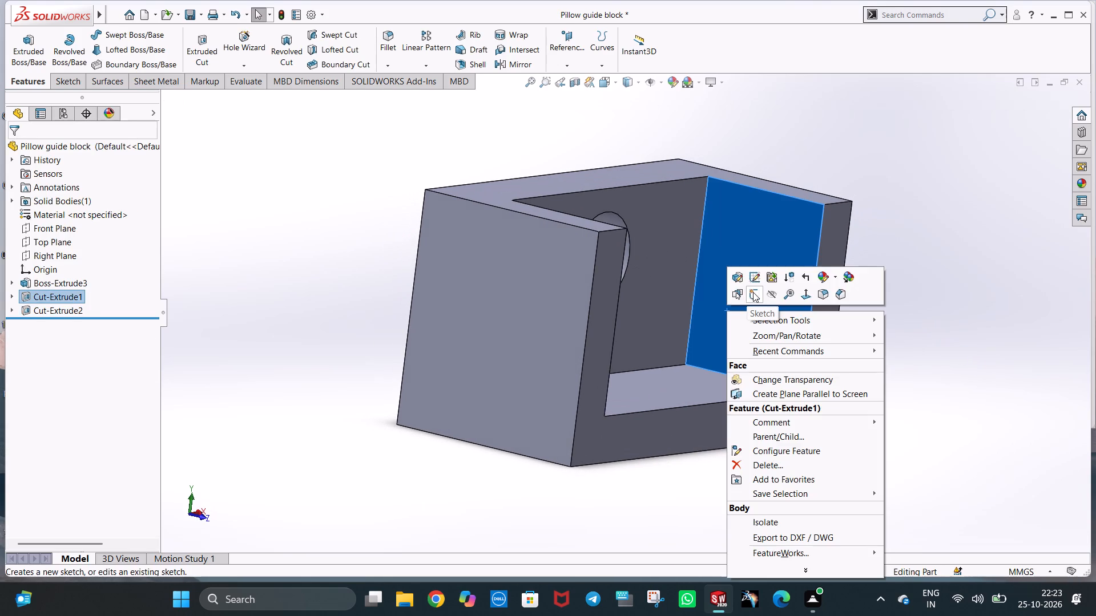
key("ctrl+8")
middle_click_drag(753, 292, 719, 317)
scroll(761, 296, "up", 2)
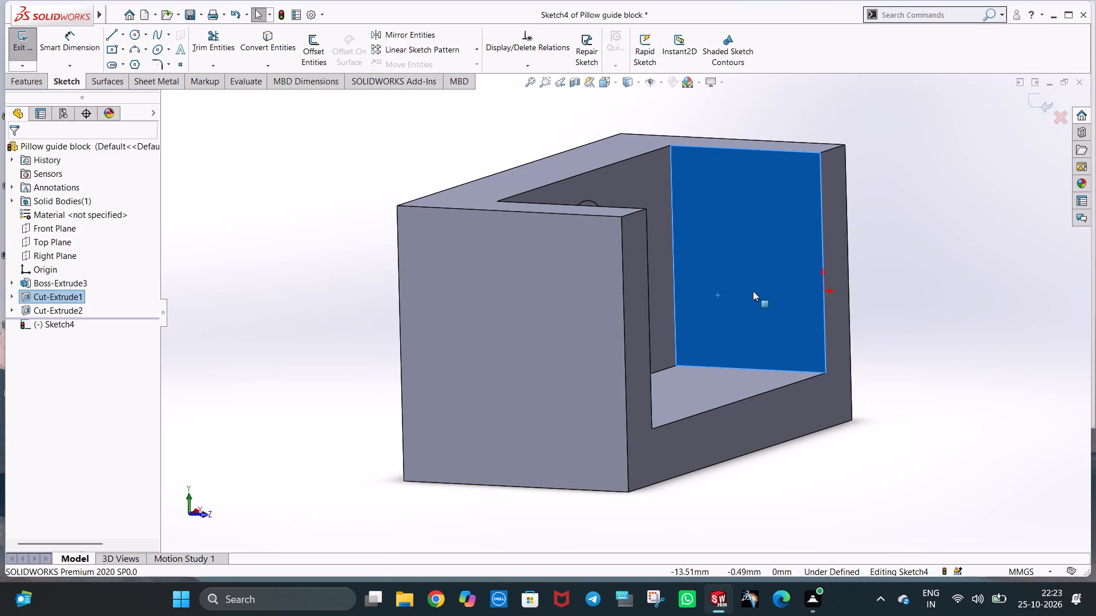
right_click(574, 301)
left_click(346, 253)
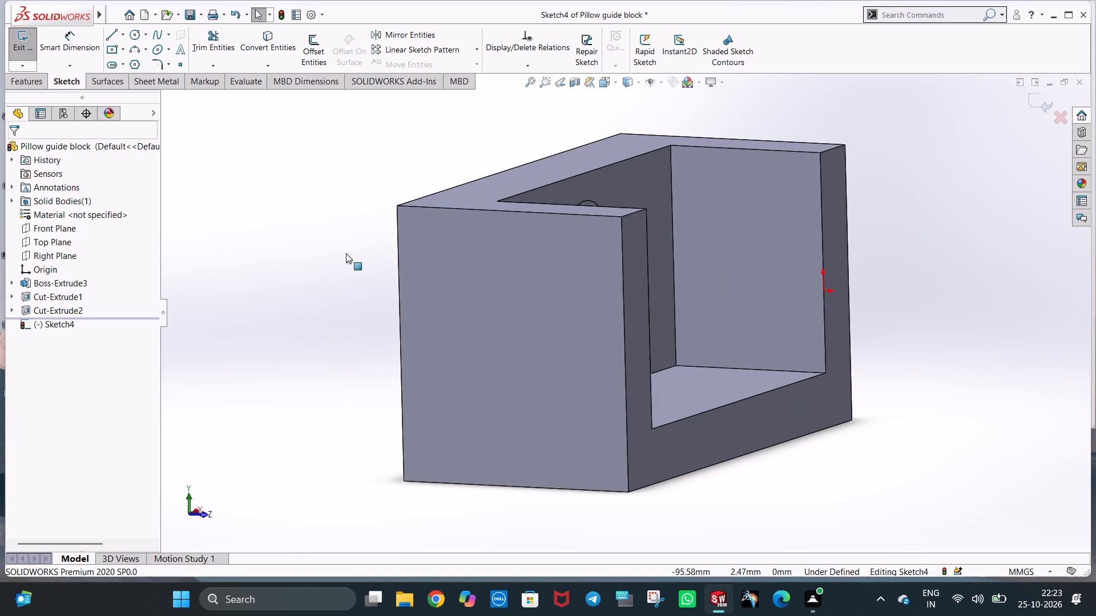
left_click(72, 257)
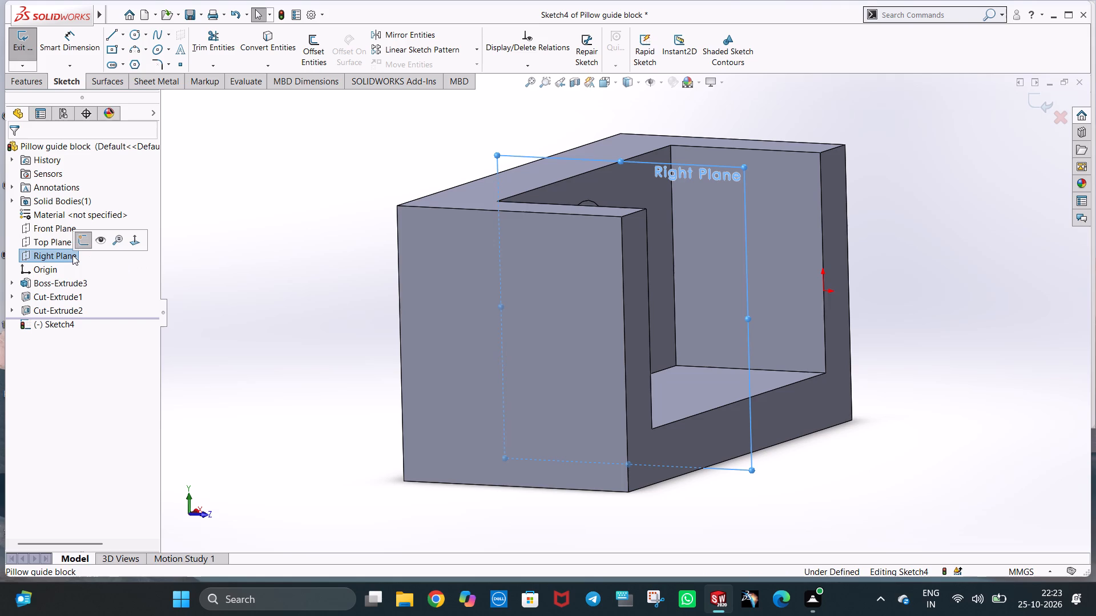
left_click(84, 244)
Start a sketch on the block's outer left side face with centerlines 20 mm along the bottom edge from the rear corner and 20 mm straight up.
right_click(501, 301)
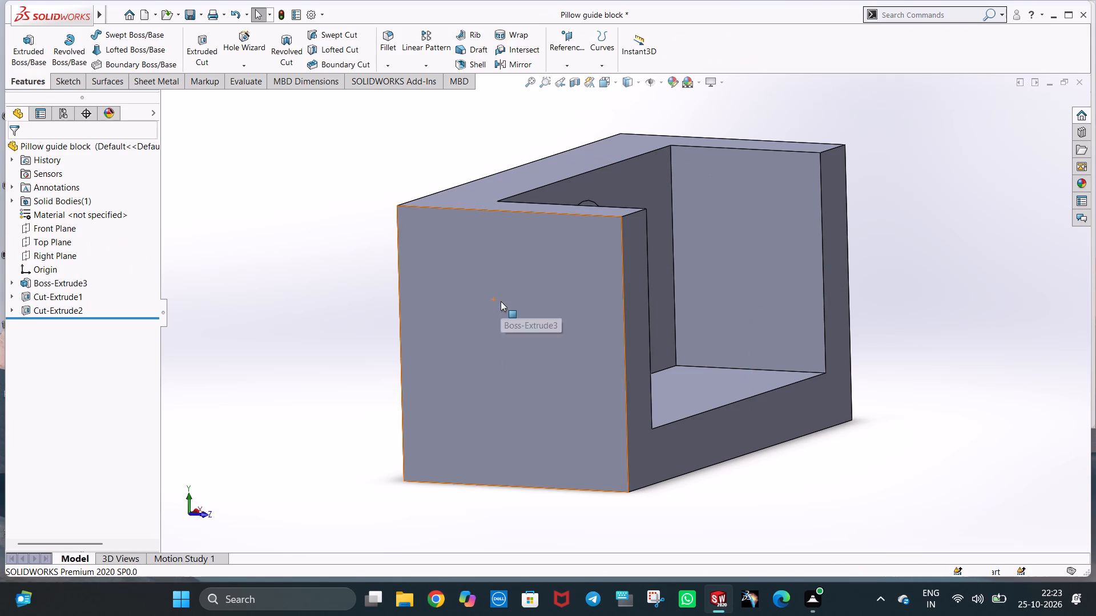
left_click(529, 282)
key("ctrl+8")
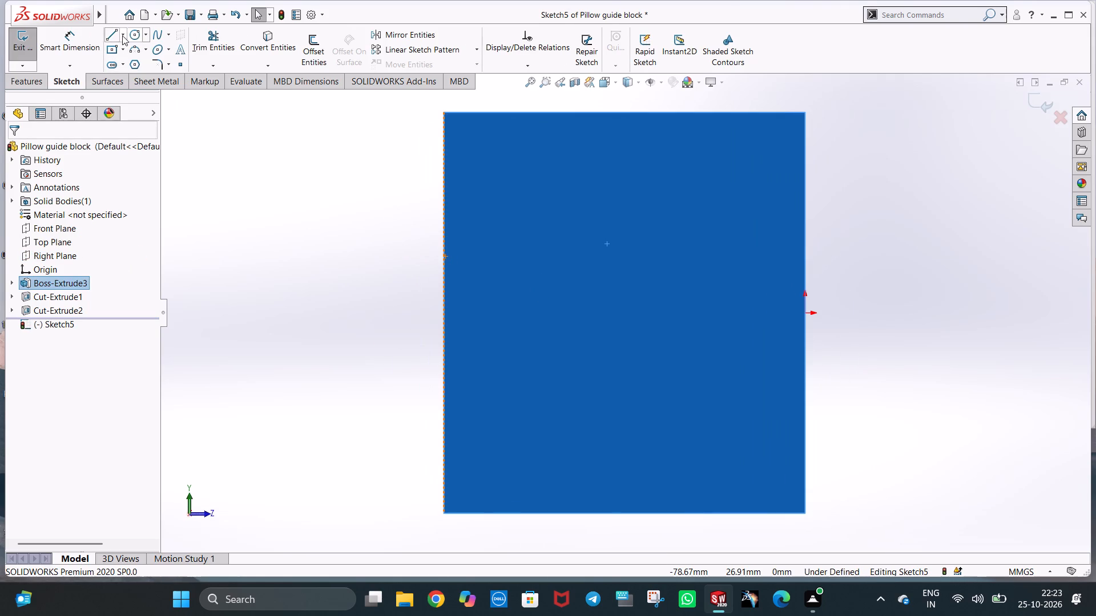
left_click(125, 34)
left_click(135, 63)
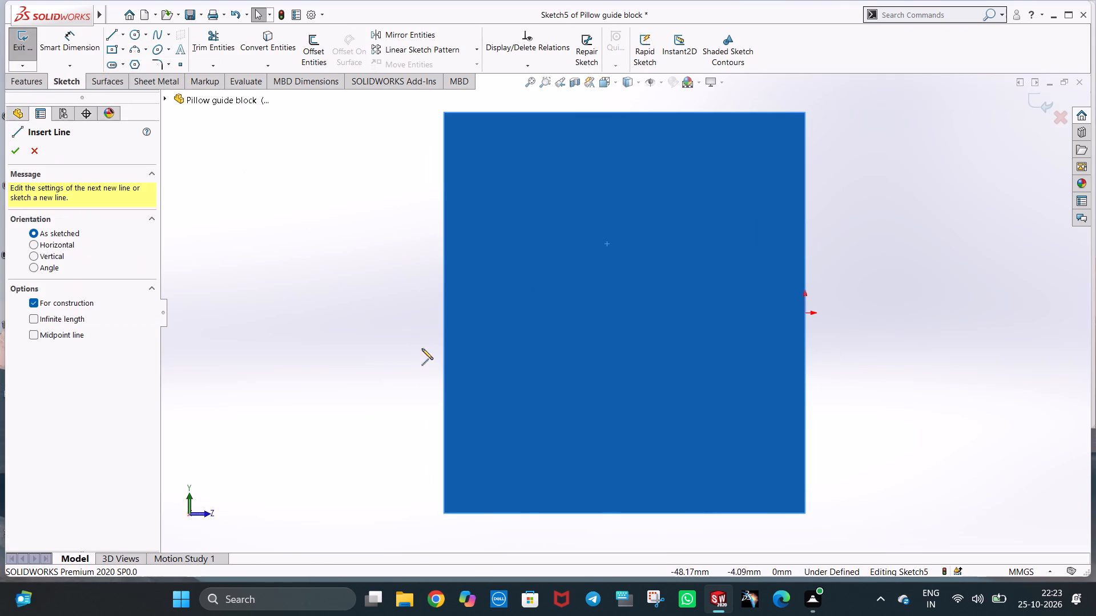
left_click(443, 515)
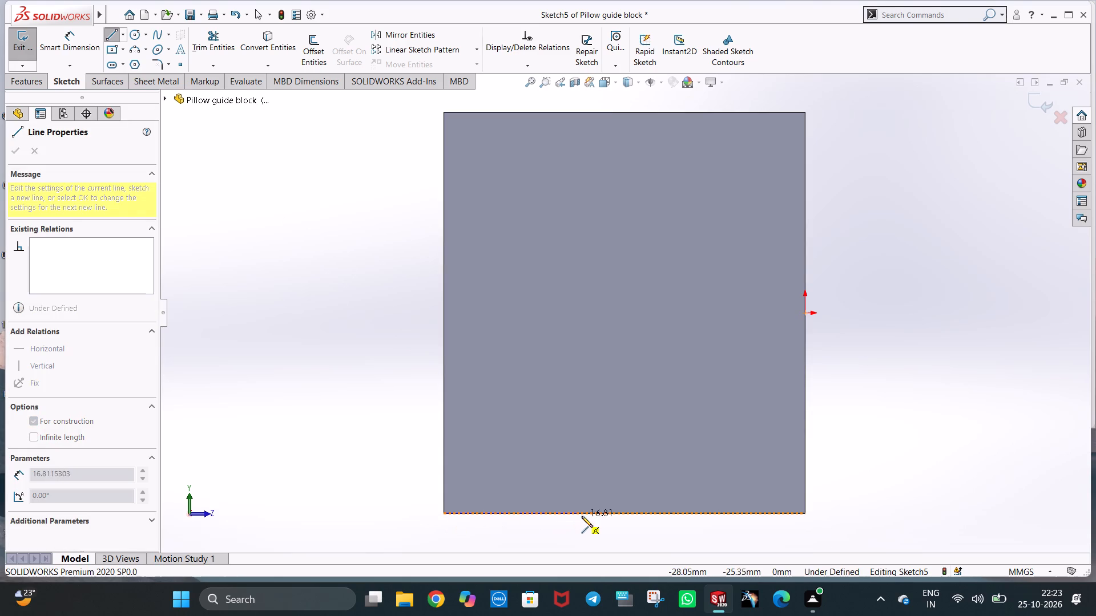
left_click(587, 514)
type("20")
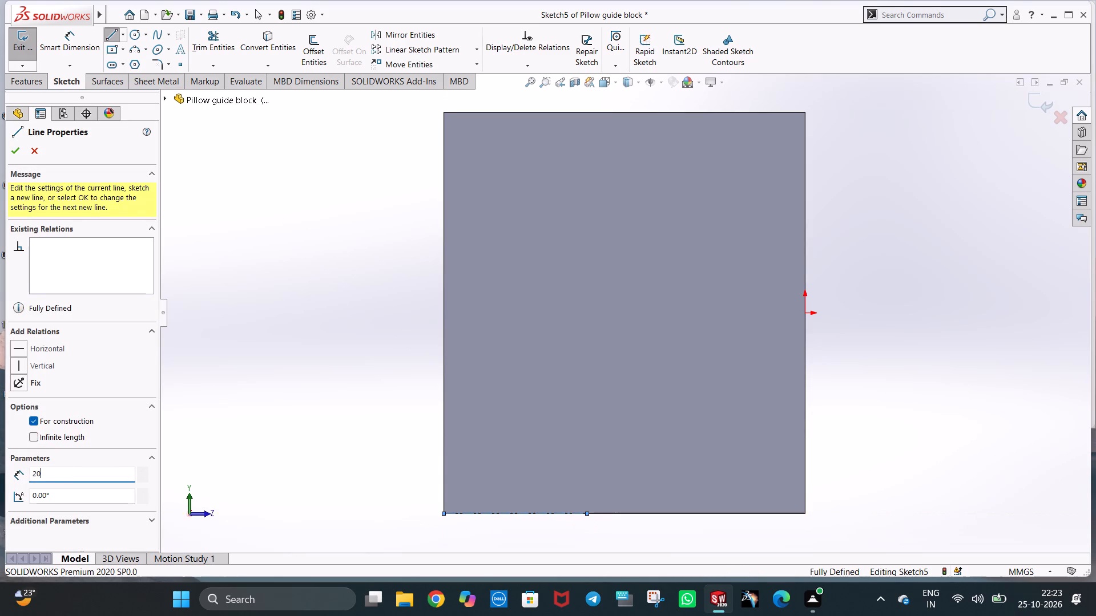
key("Return")
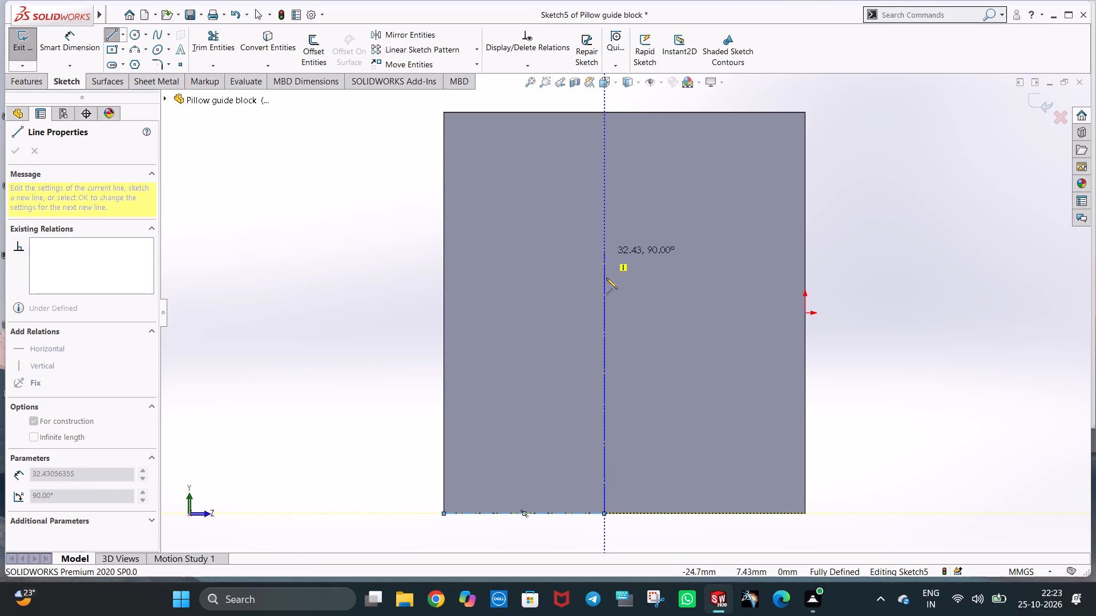
left_click(606, 346)
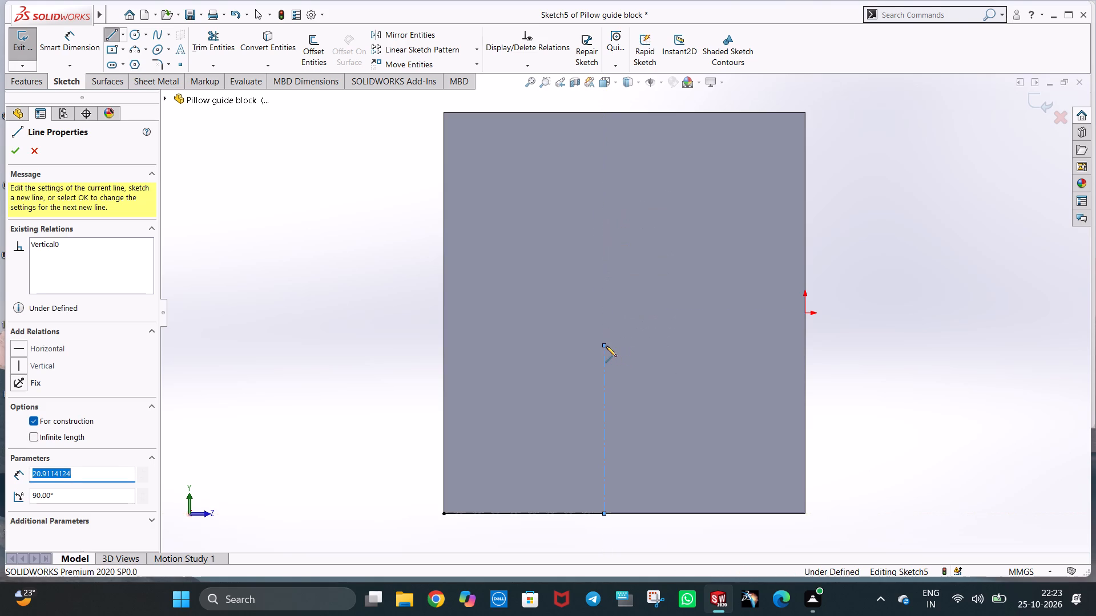
type("20")
key("Return")
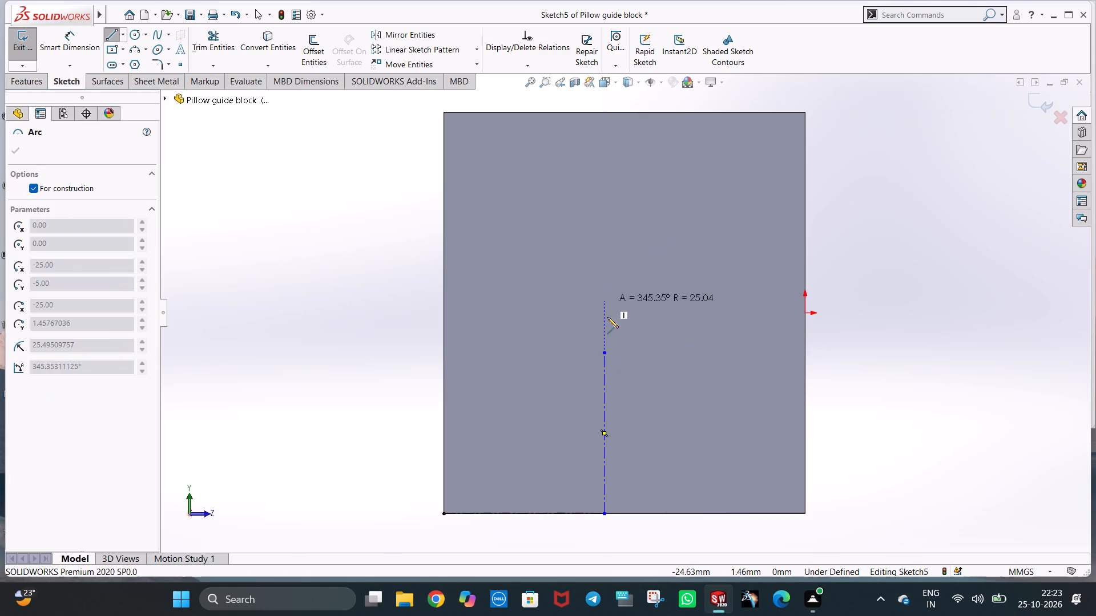
key("Escape")
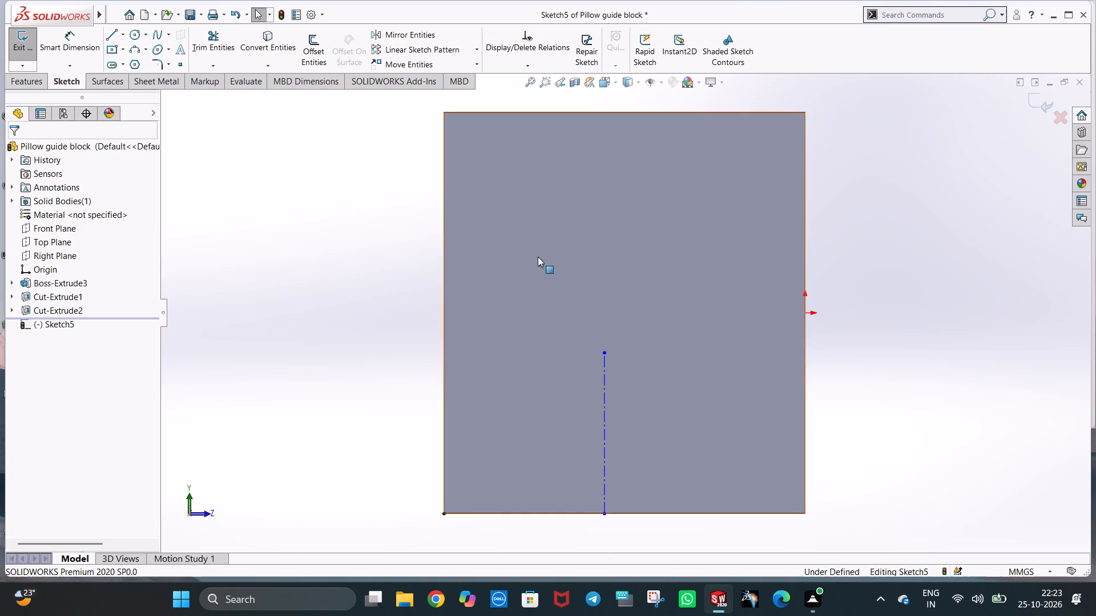
Draw a 15 by 15 mm square from the vertical centerline's upper end, extending upward and toward the block's front.
left_click(112, 34)
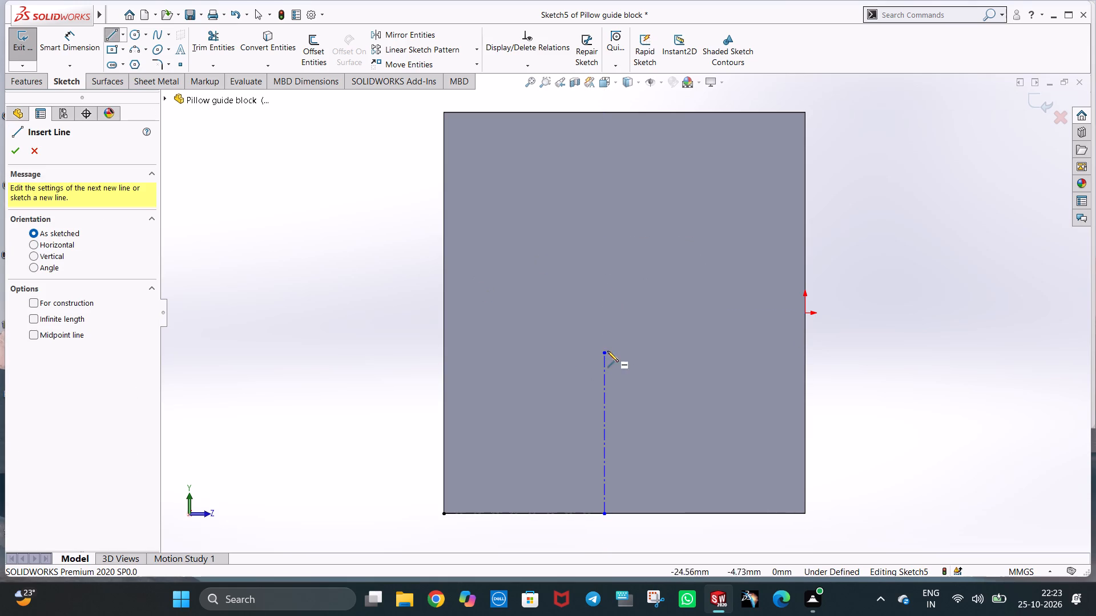
left_click(605, 353)
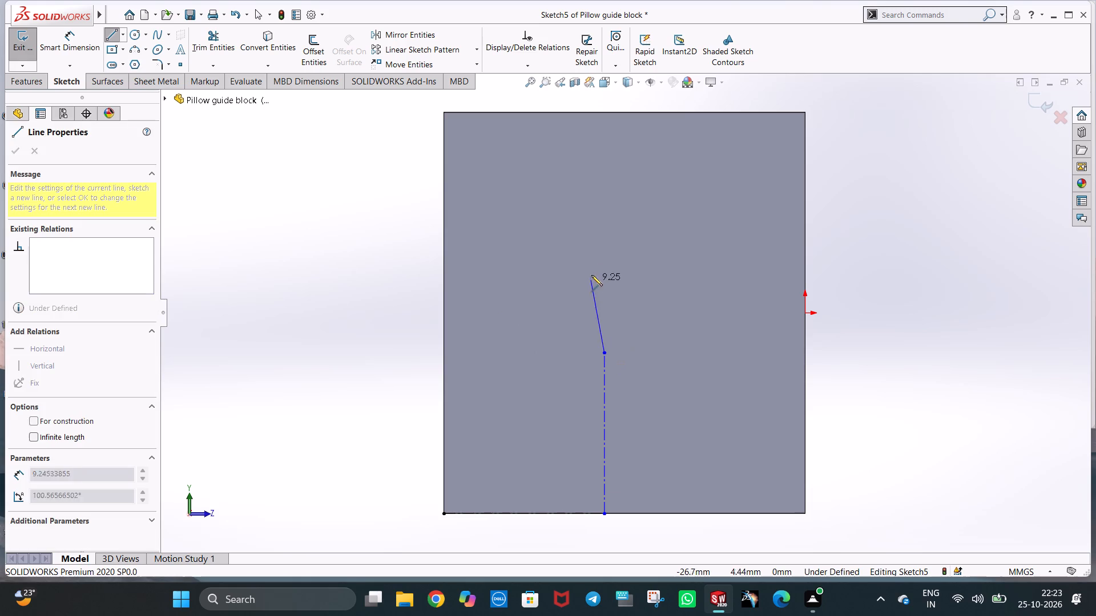
left_click(606, 222)
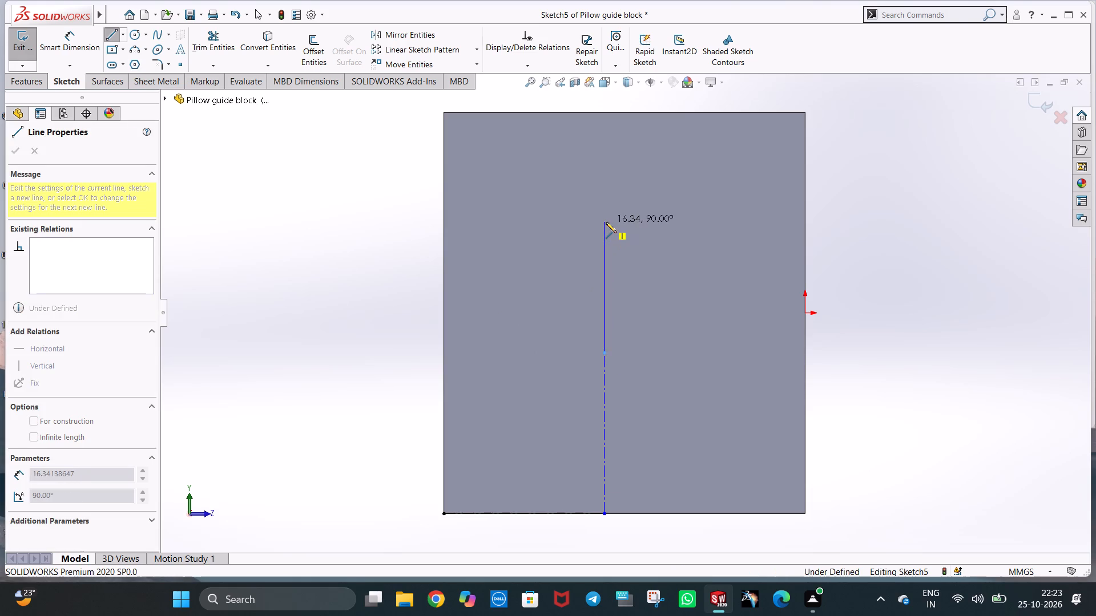
type("15")
key("Return")
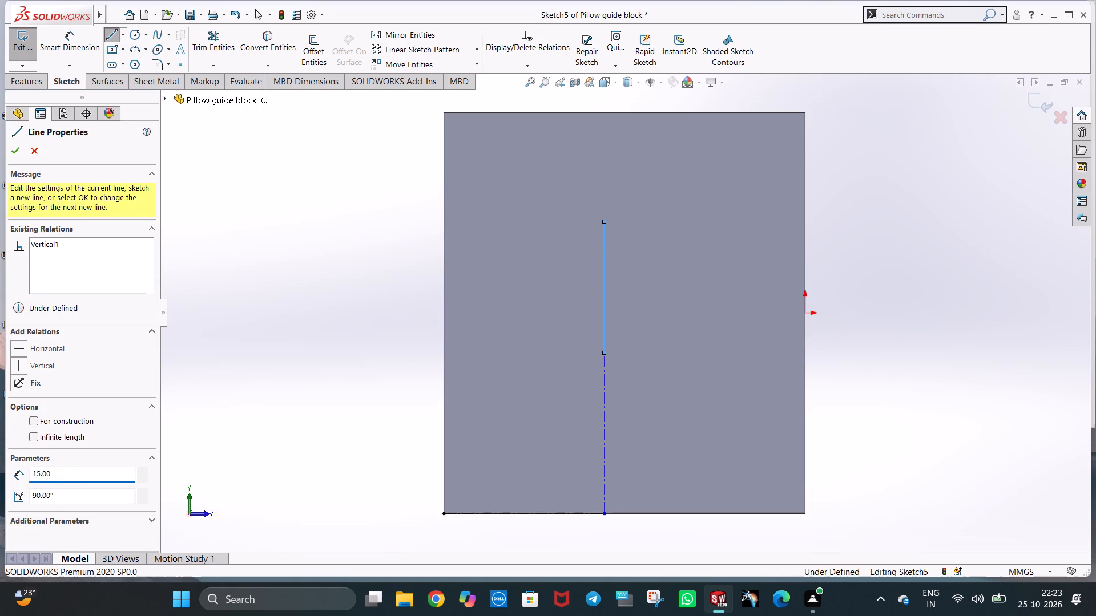
left_click(724, 233)
type("15")
key("Return")
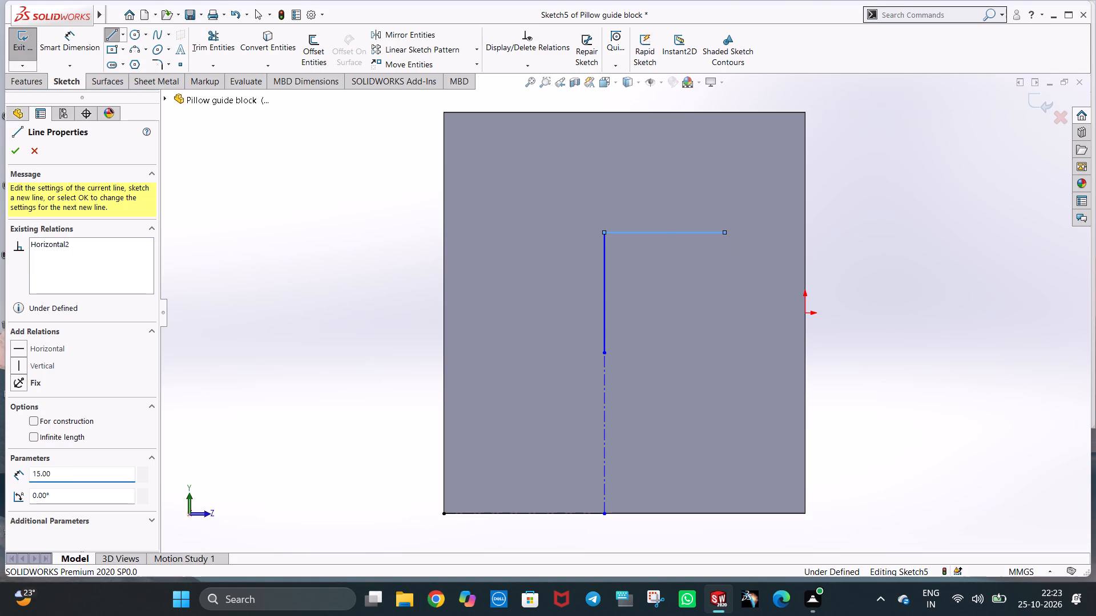
left_click(723, 353)
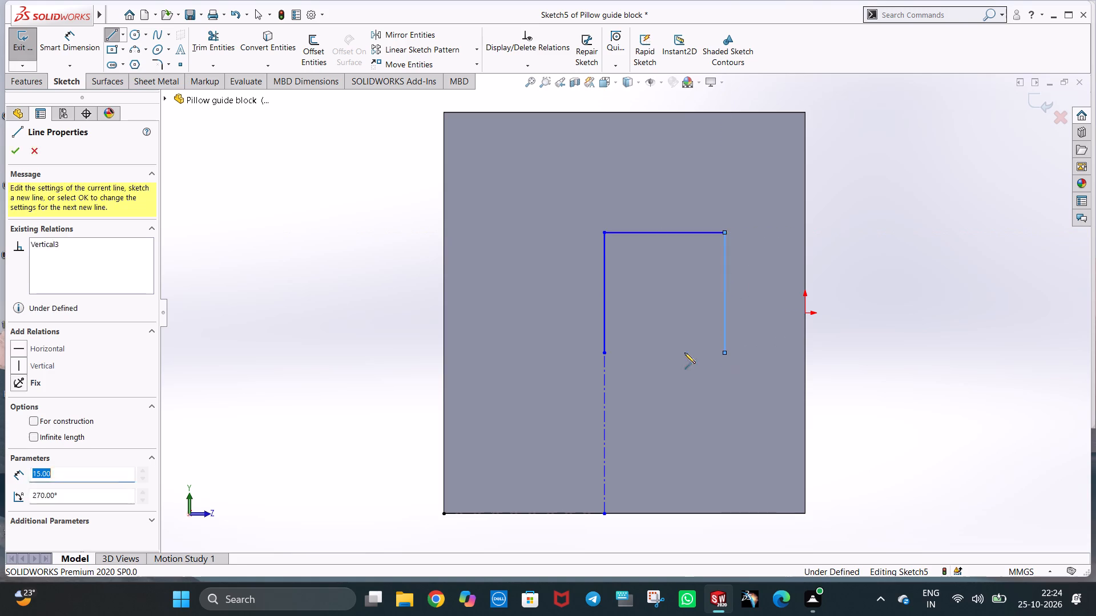
left_click(603, 351)
key("Escape")
key("Escape")
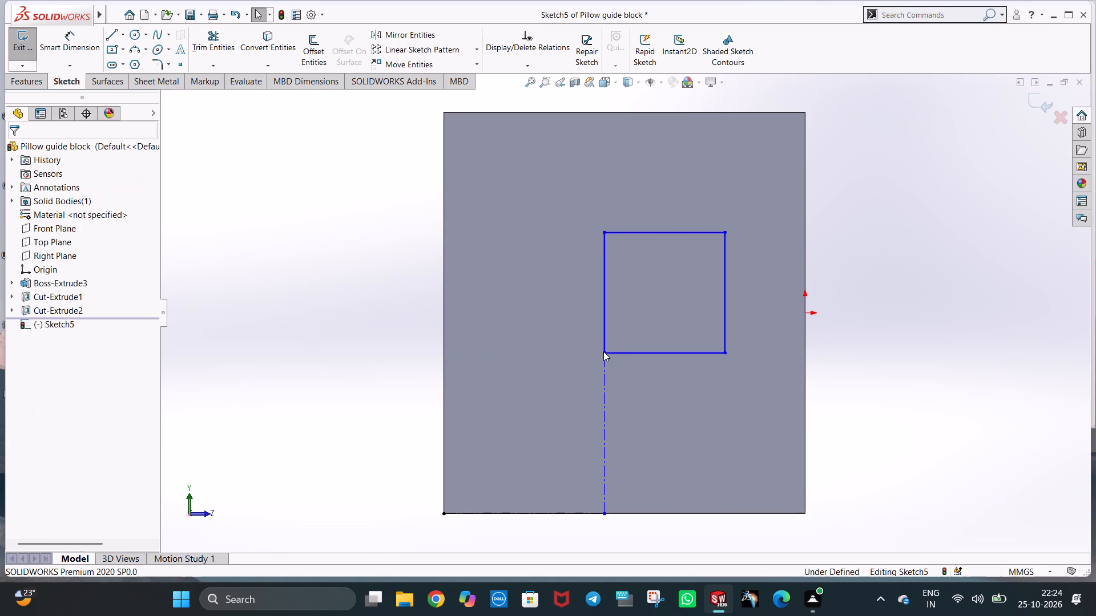
Dimension the square's top edge and its rear vertical edge.
left_click(78, 43)
left_click(642, 233)
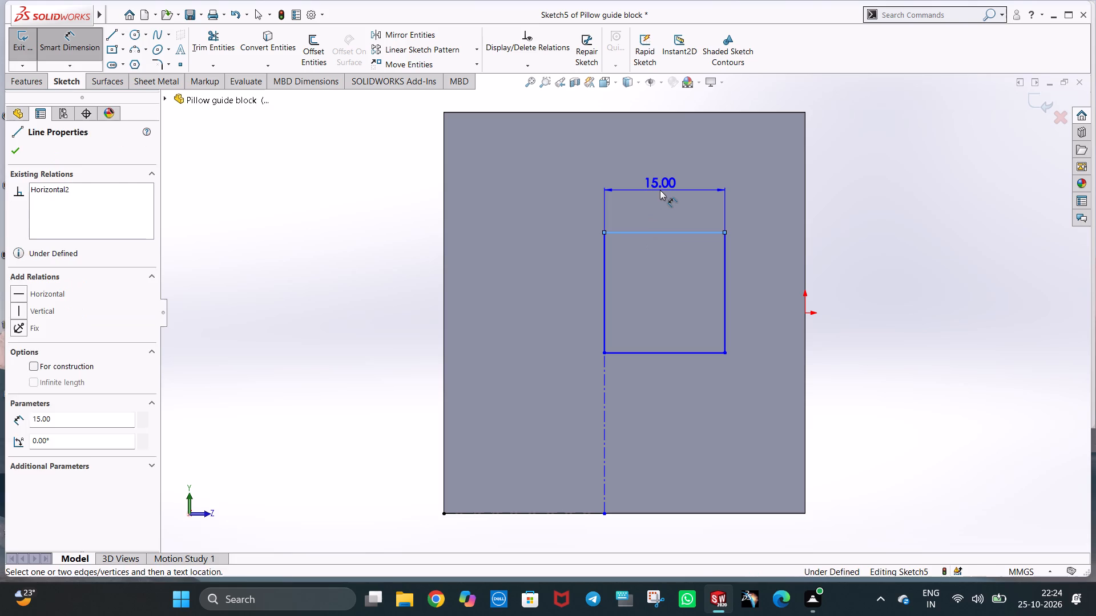
left_click(660, 190)
left_click(607, 172)
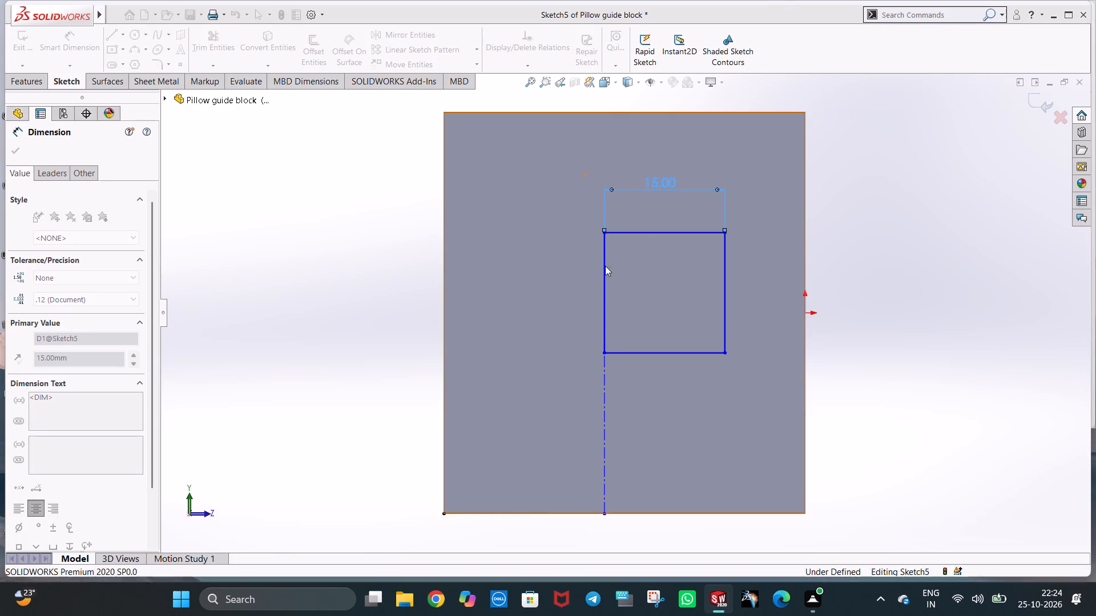
left_click(605, 278)
left_click(578, 286)
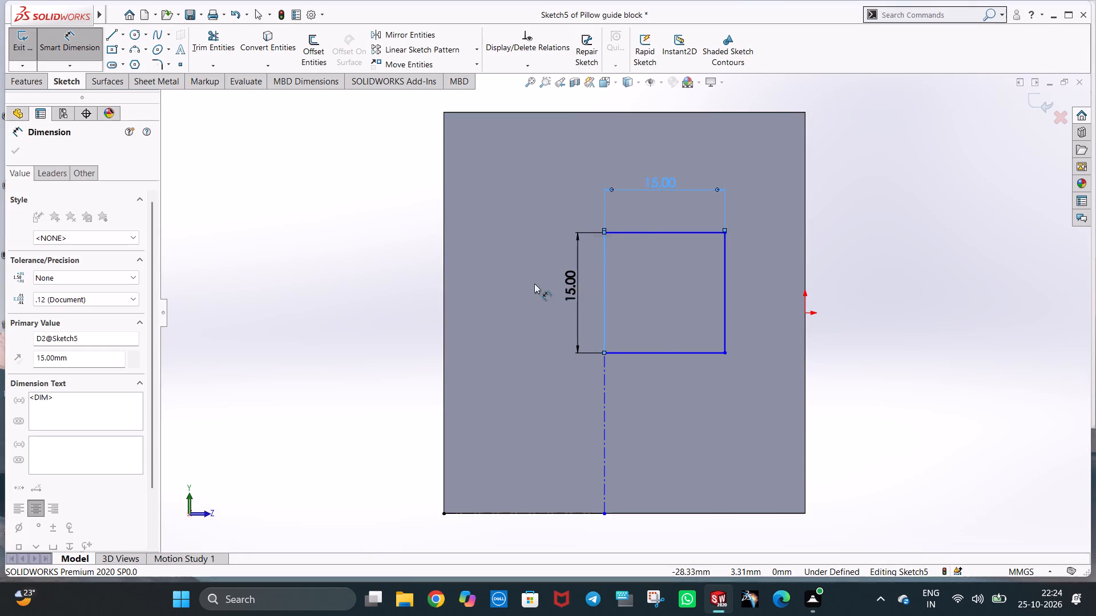
left_click(528, 271)
Dimension the lengths of the vertical centerline and the horizontal centerline along the bottom edge.
left_click(605, 457)
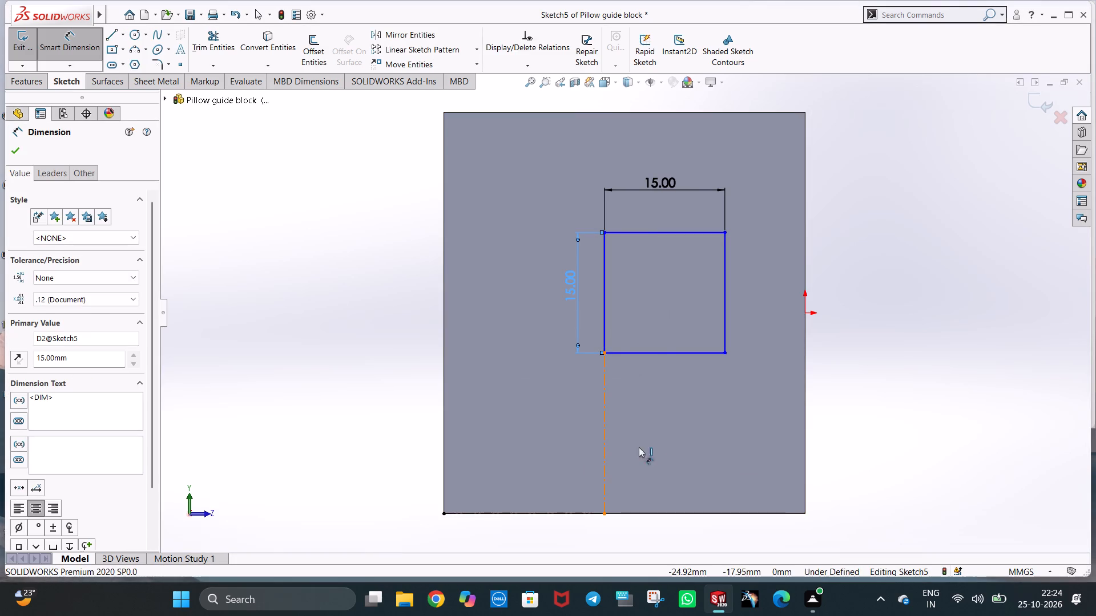
left_click(651, 443)
left_click(597, 428)
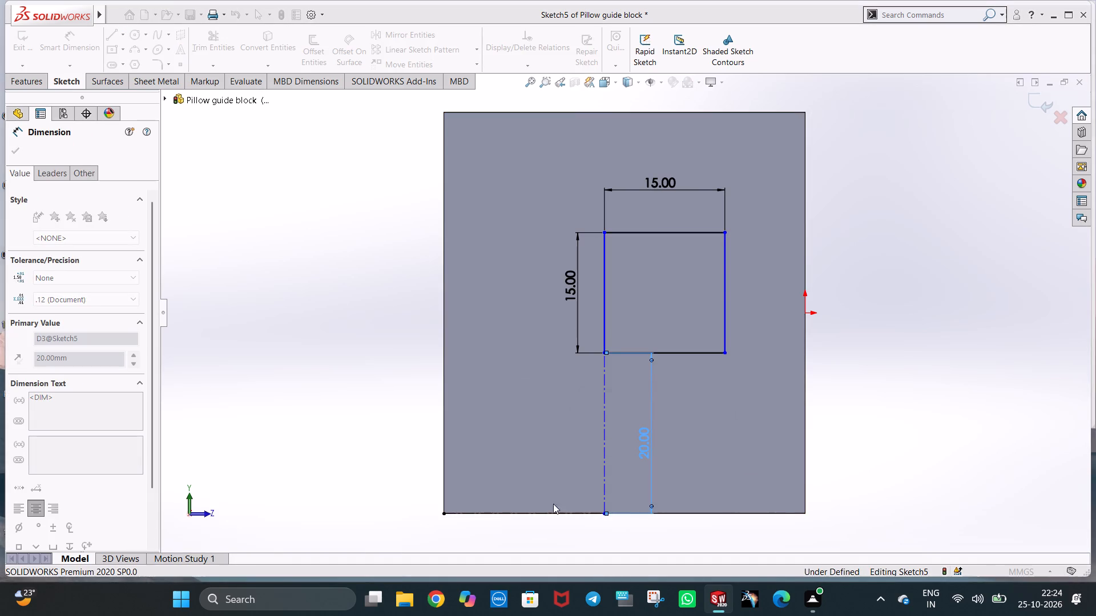
left_click(541, 512)
left_click(539, 493)
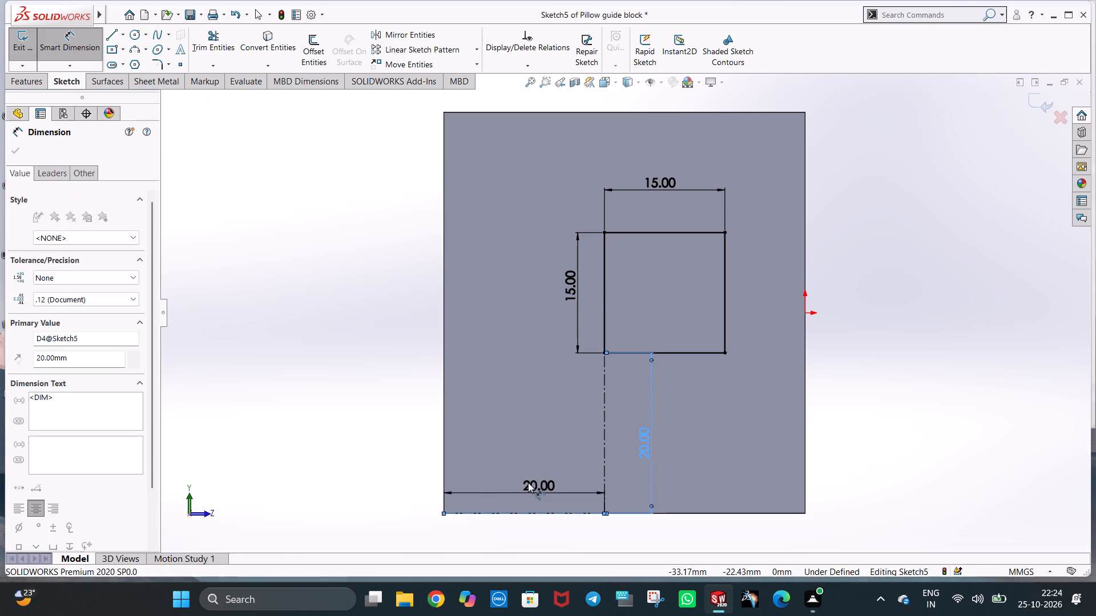
left_click(486, 471)
left_click(368, 402)
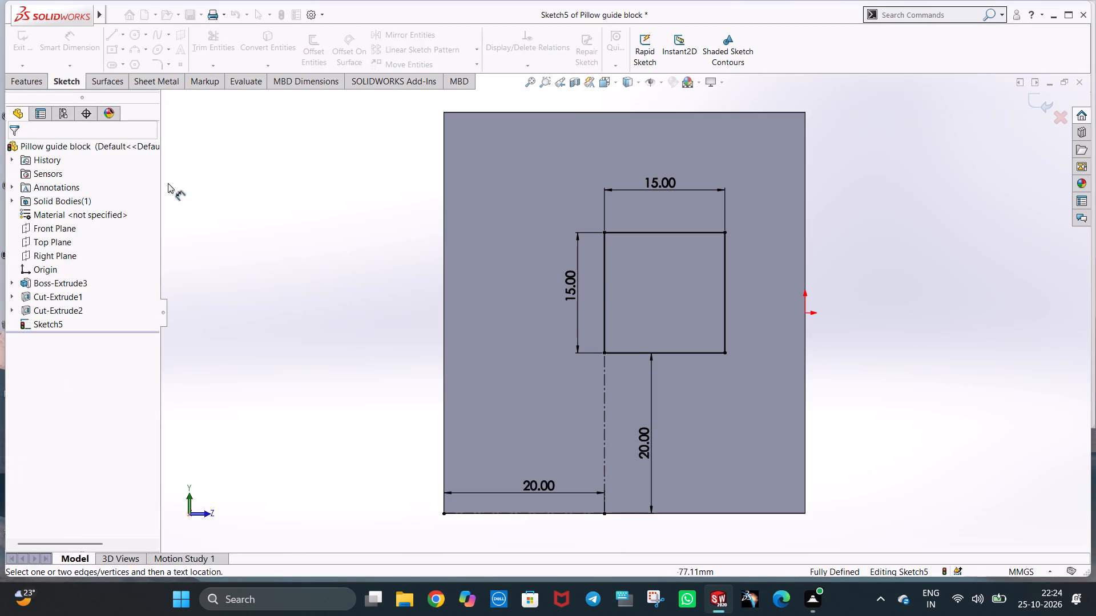
Cut the square through the block's side walls as an Extruded Cut with the Through All end condition.
left_click(40, 84)
left_click(195, 44)
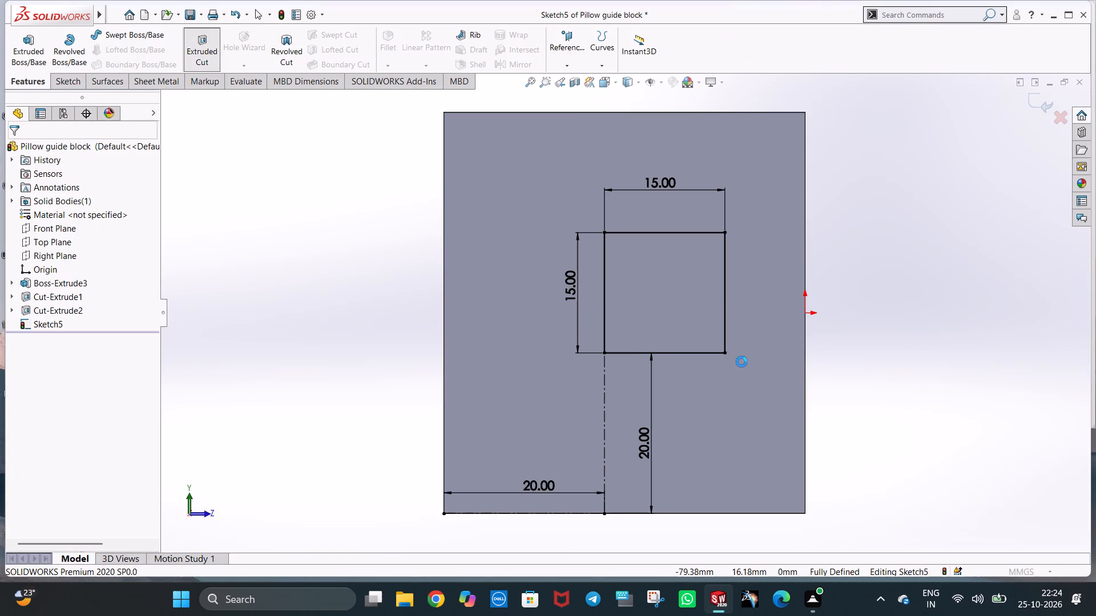
middle_click_drag(750, 374, 663, 398)
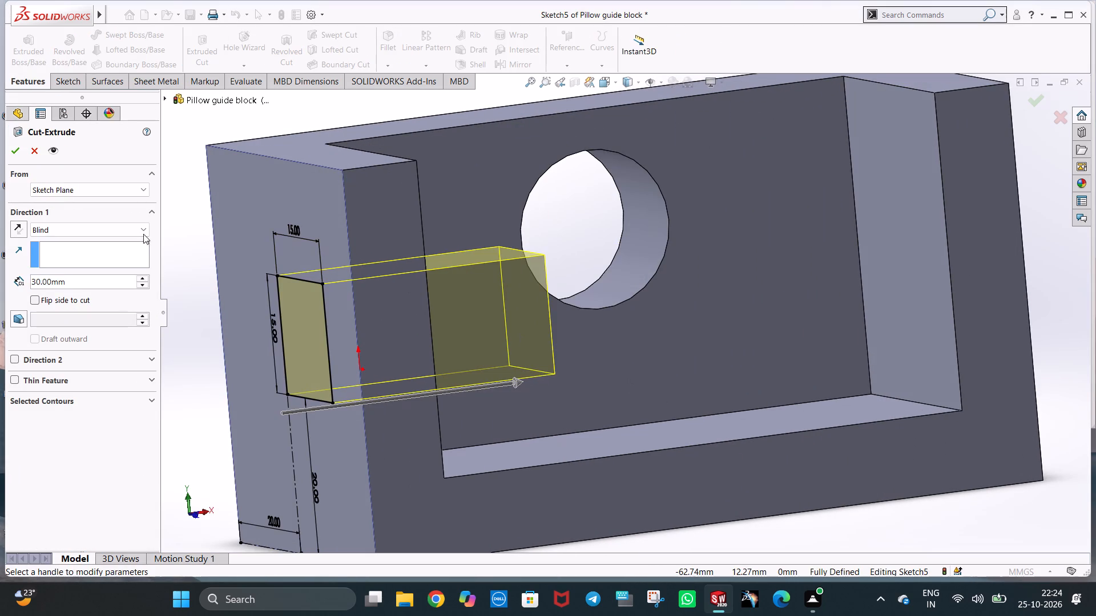
left_click(141, 231)
left_click(130, 251)
middle_click_drag(1051, 597, 986, 530)
middle_click_drag(958, 443, 917, 452)
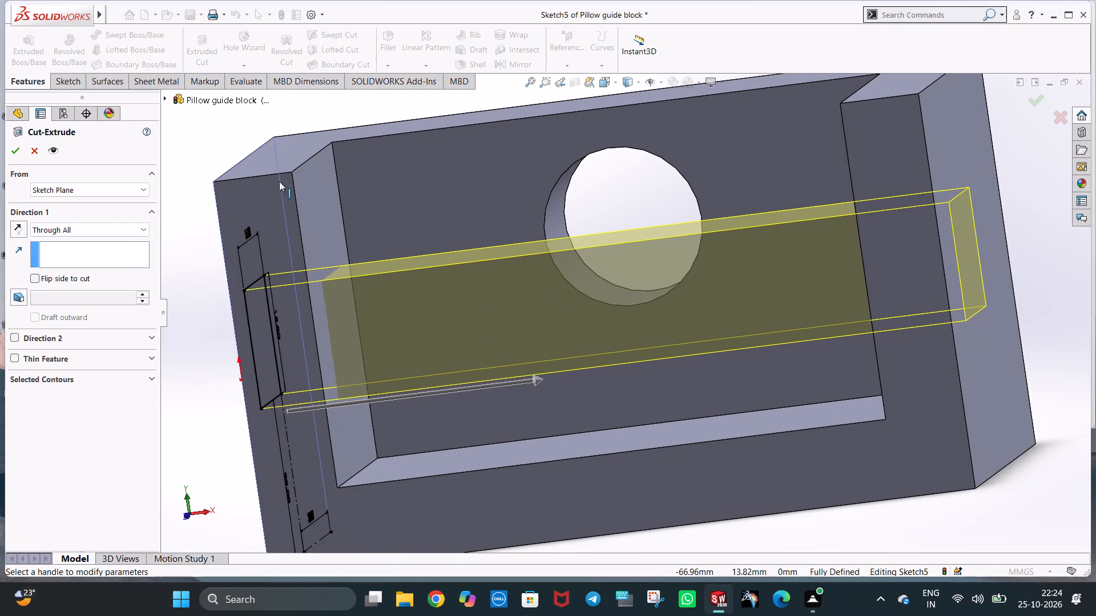
left_click(21, 153)
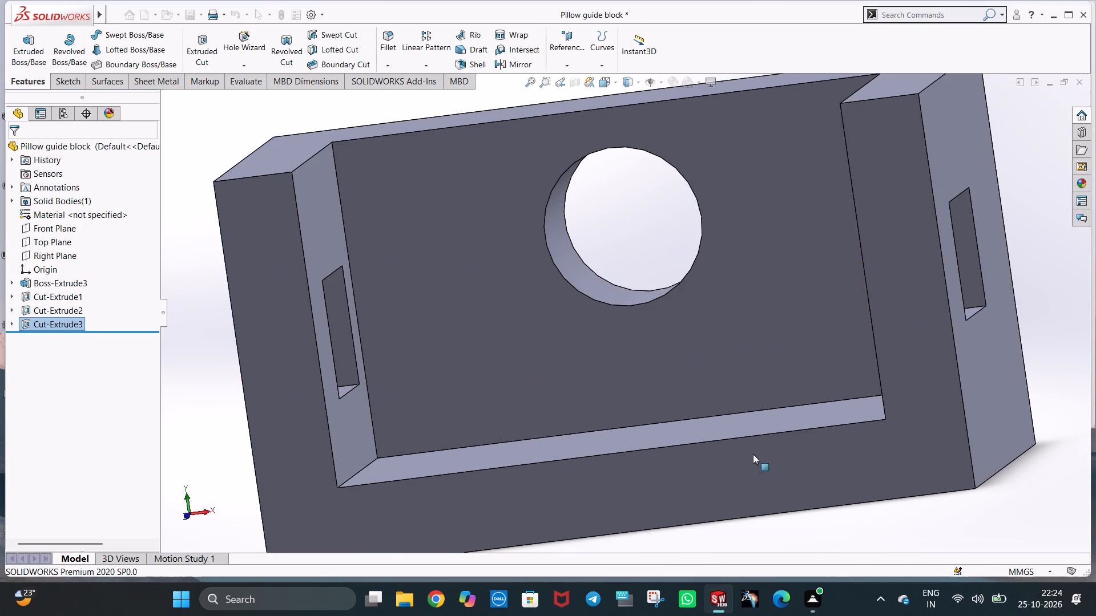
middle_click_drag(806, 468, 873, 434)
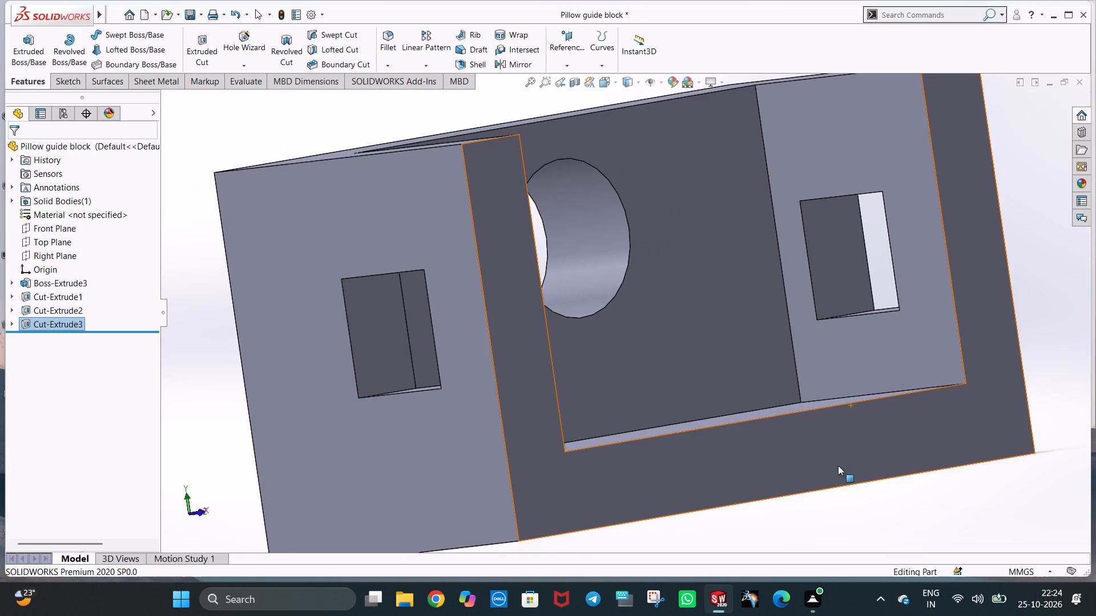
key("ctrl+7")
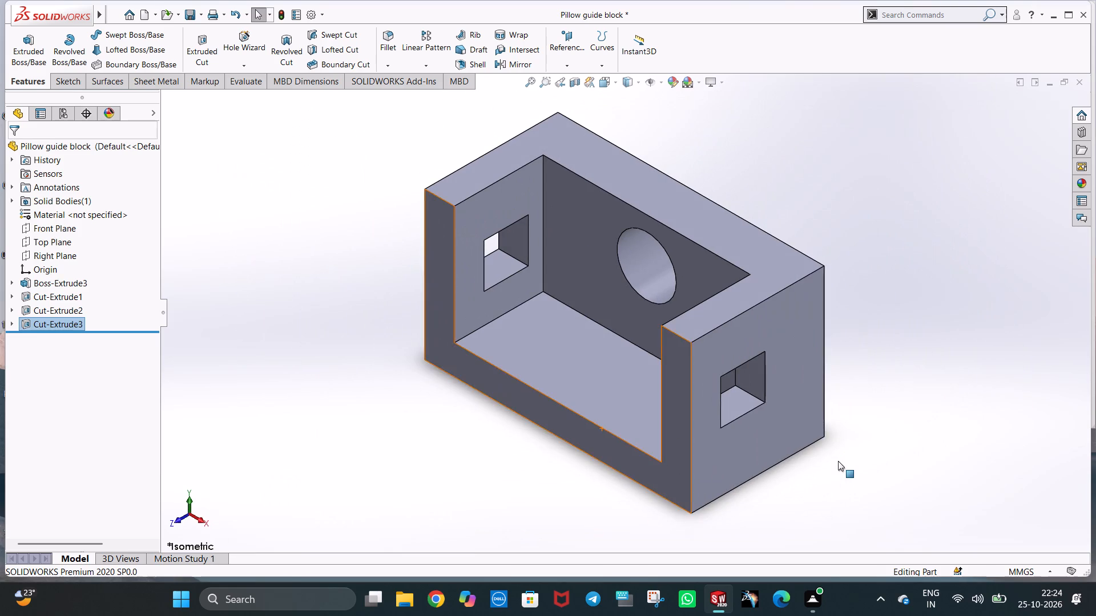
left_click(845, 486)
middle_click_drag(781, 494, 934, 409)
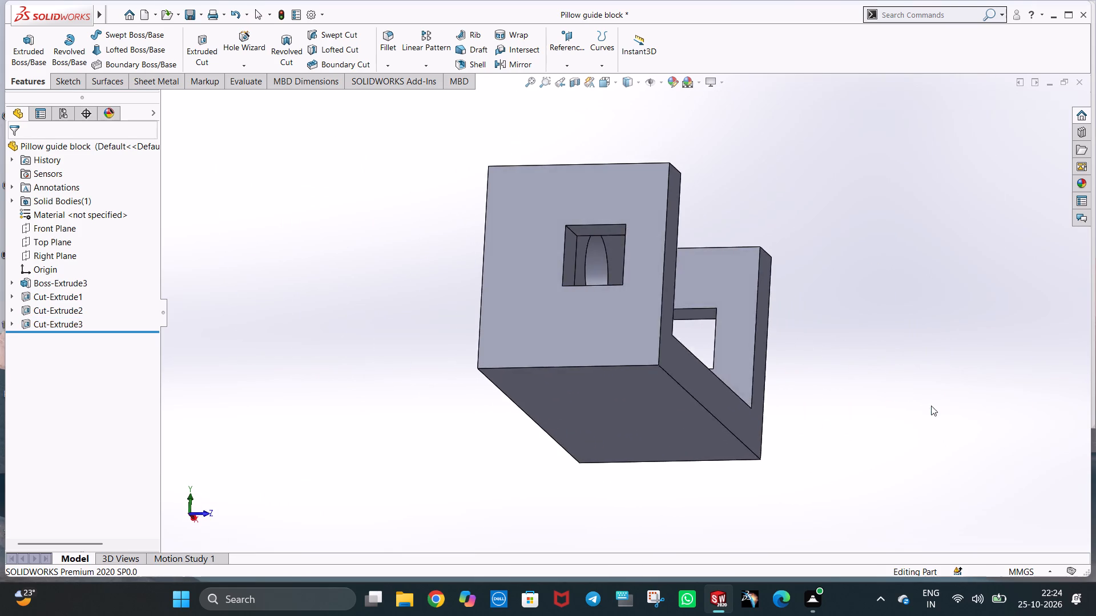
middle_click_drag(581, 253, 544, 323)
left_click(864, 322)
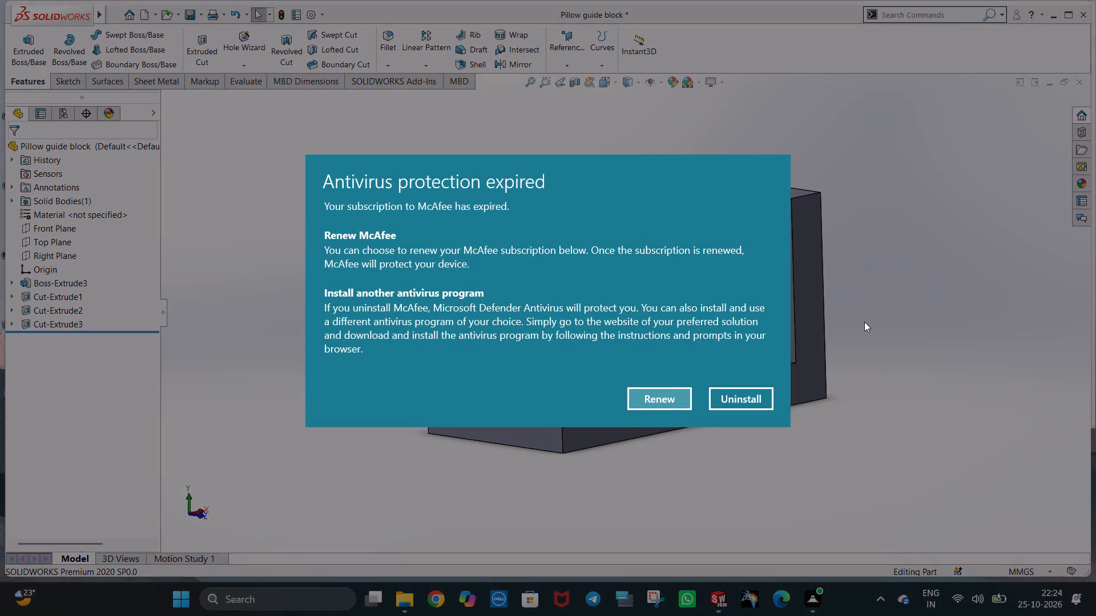
Choose to renew McAfee in the expired antivirus notice and return to the part.
left_click(650, 406)
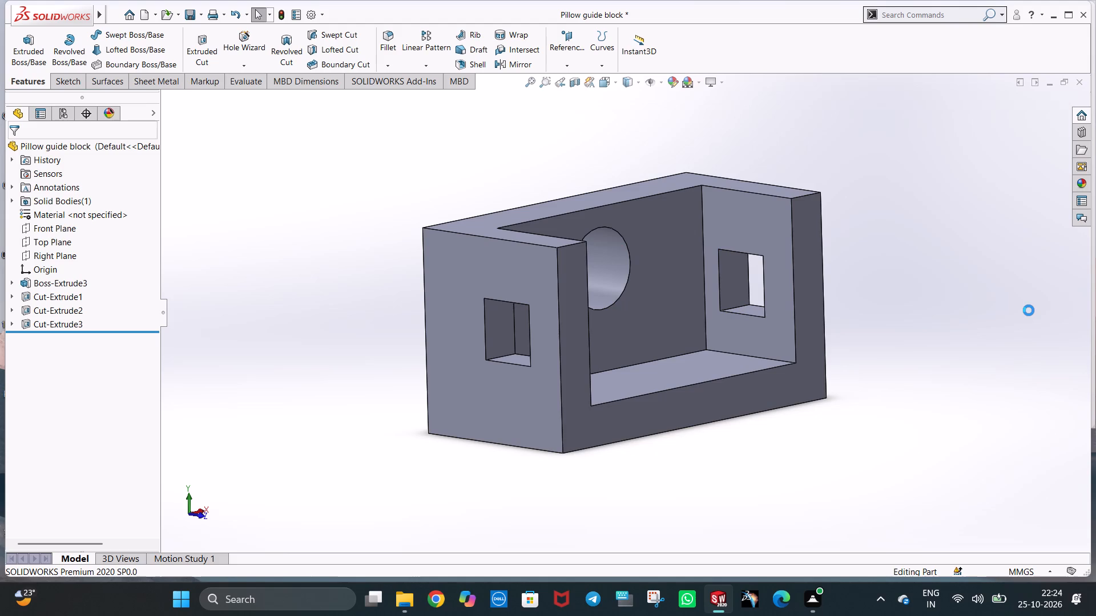
left_click(874, 340)
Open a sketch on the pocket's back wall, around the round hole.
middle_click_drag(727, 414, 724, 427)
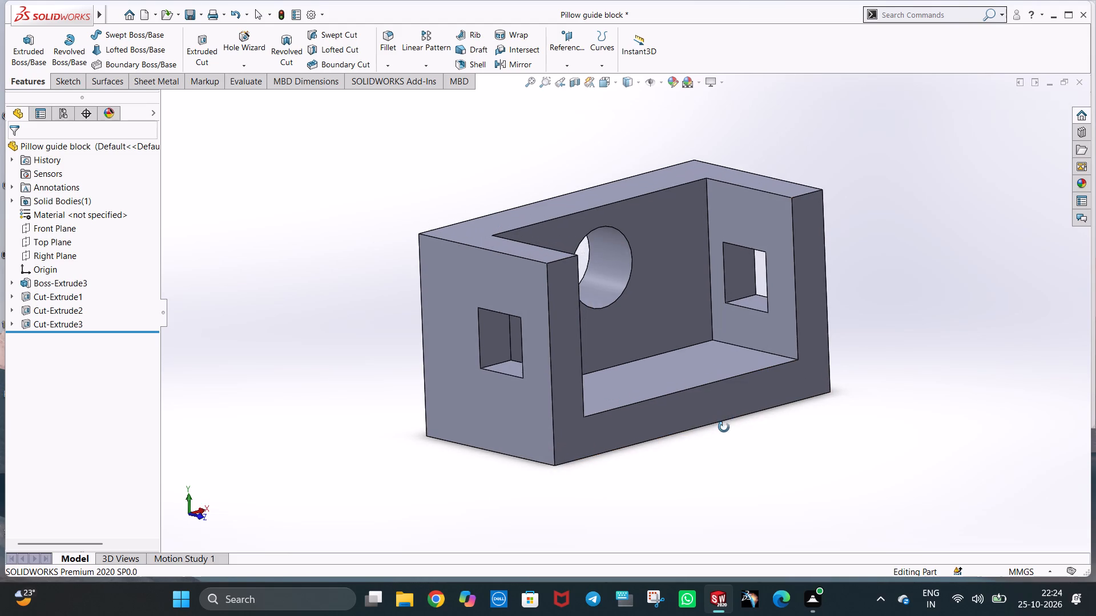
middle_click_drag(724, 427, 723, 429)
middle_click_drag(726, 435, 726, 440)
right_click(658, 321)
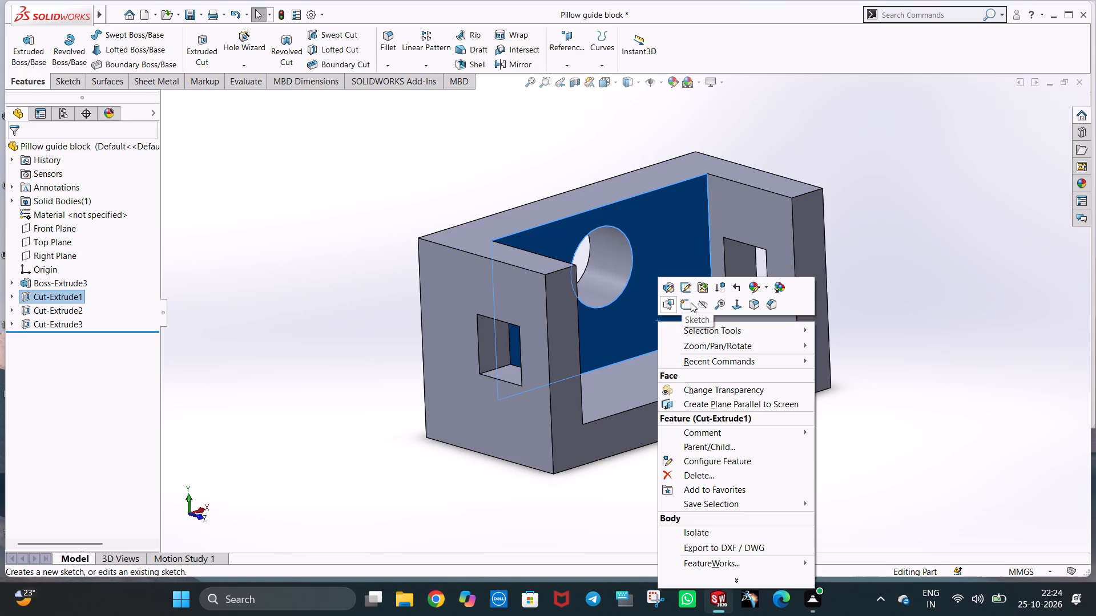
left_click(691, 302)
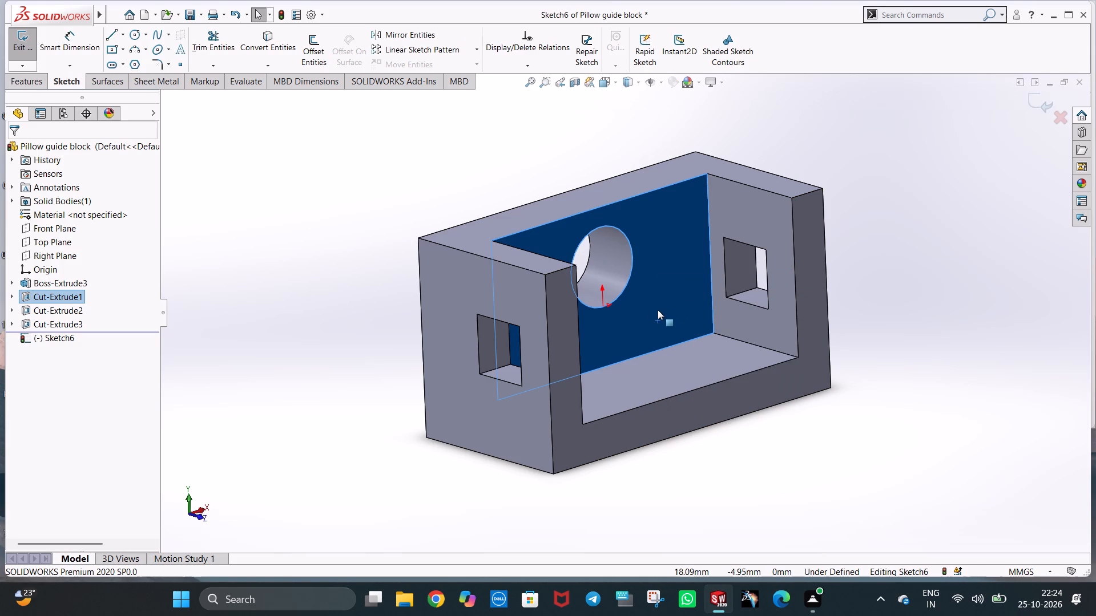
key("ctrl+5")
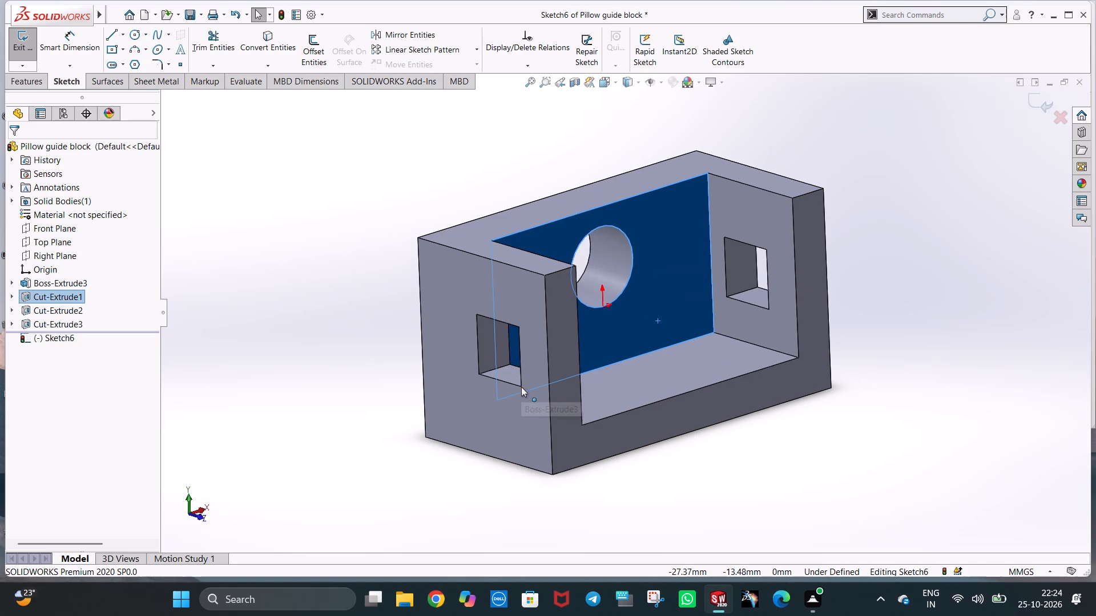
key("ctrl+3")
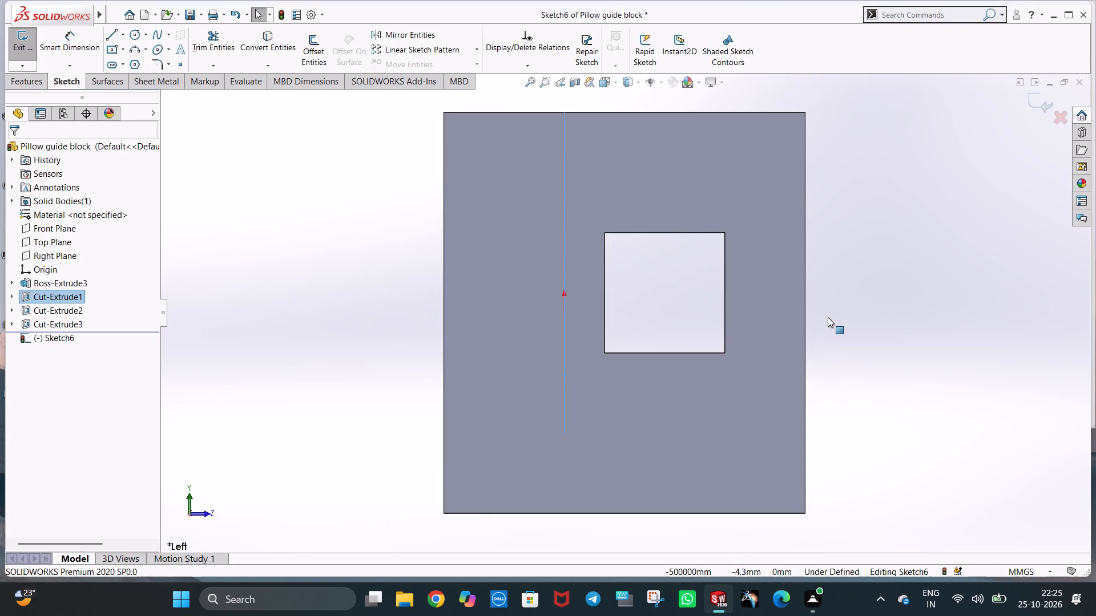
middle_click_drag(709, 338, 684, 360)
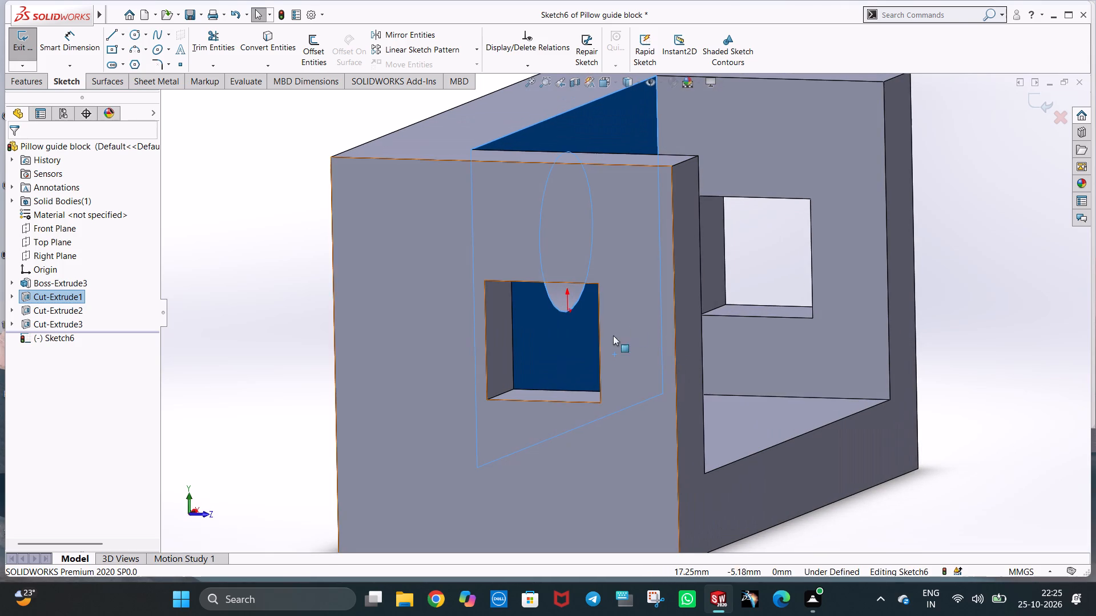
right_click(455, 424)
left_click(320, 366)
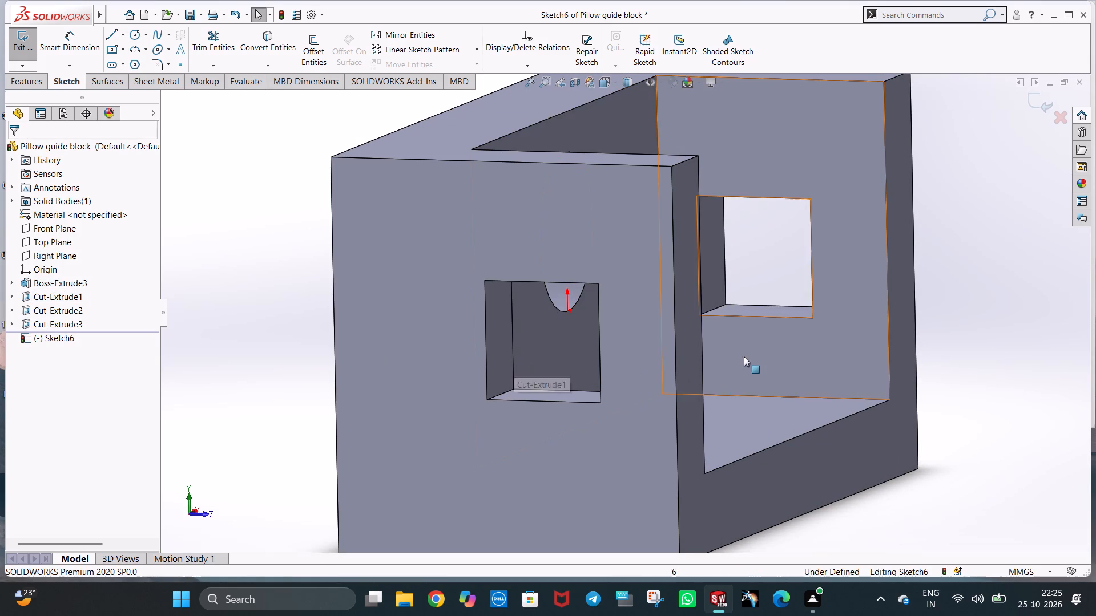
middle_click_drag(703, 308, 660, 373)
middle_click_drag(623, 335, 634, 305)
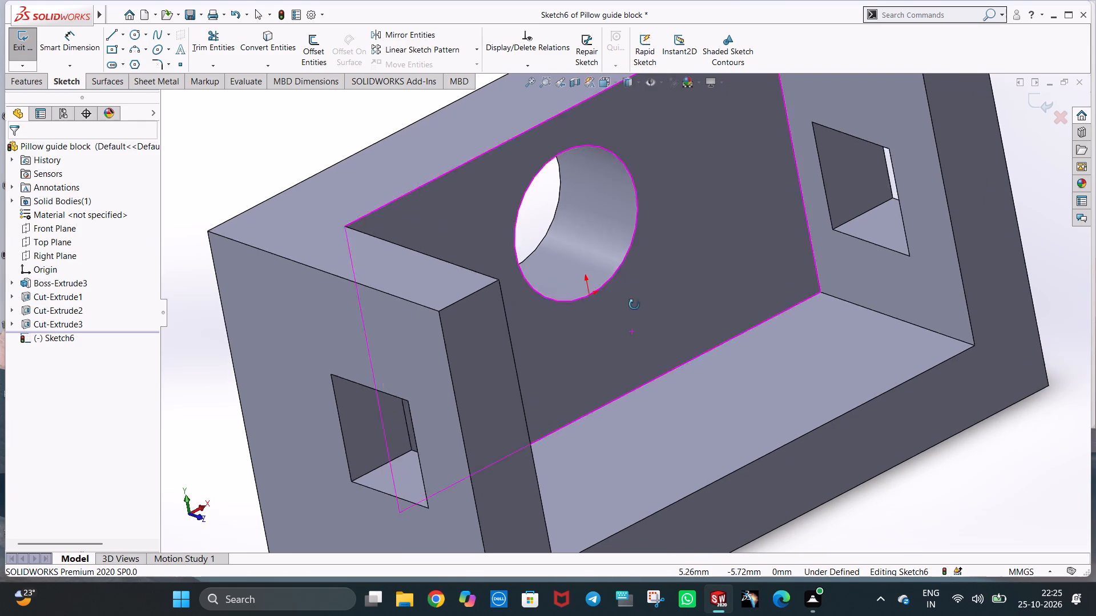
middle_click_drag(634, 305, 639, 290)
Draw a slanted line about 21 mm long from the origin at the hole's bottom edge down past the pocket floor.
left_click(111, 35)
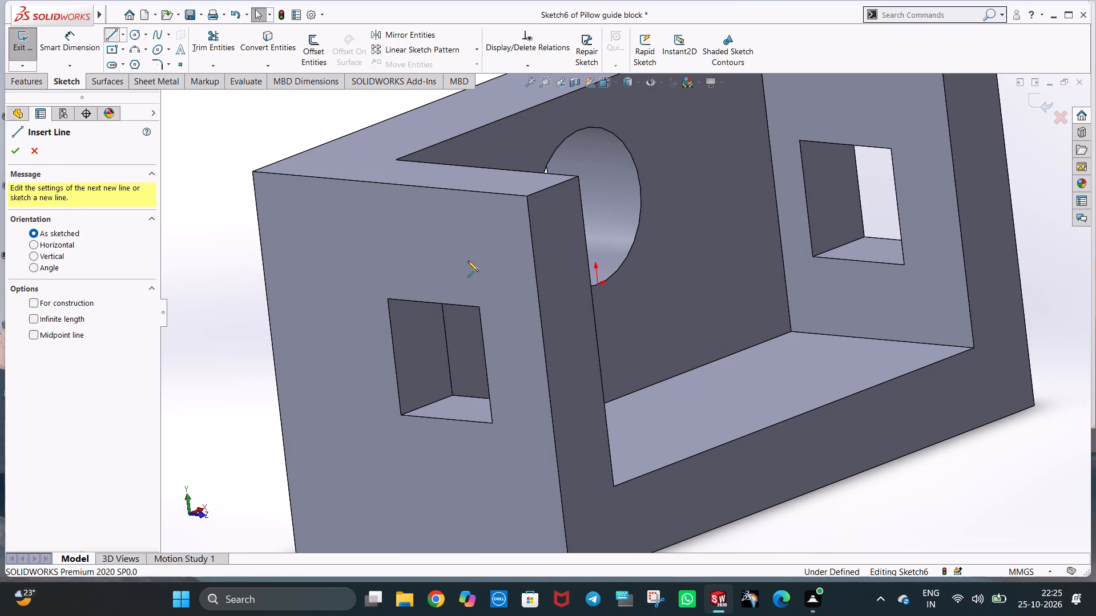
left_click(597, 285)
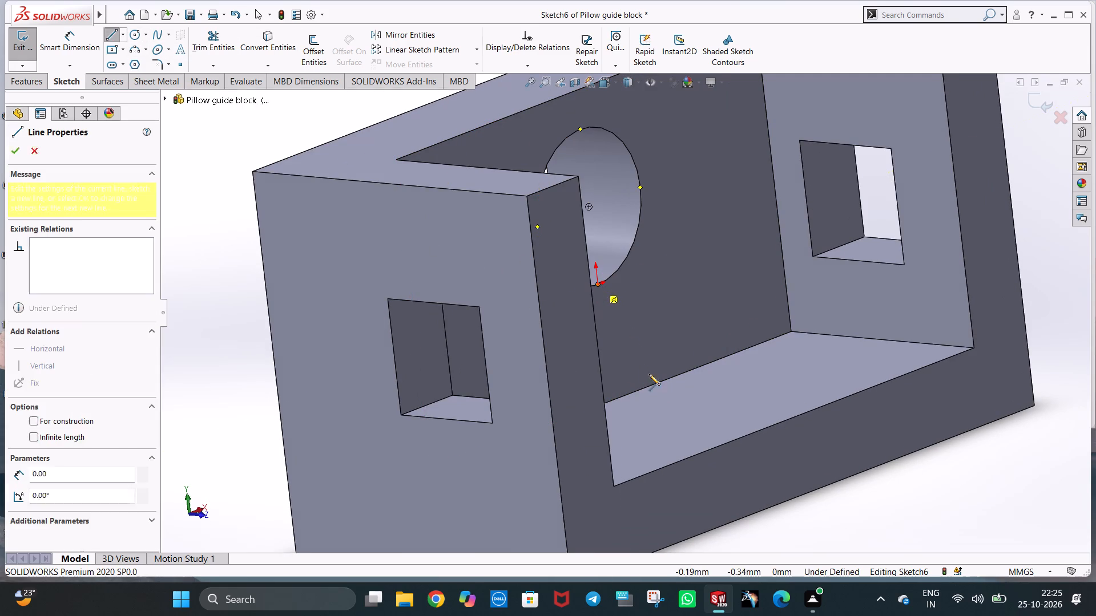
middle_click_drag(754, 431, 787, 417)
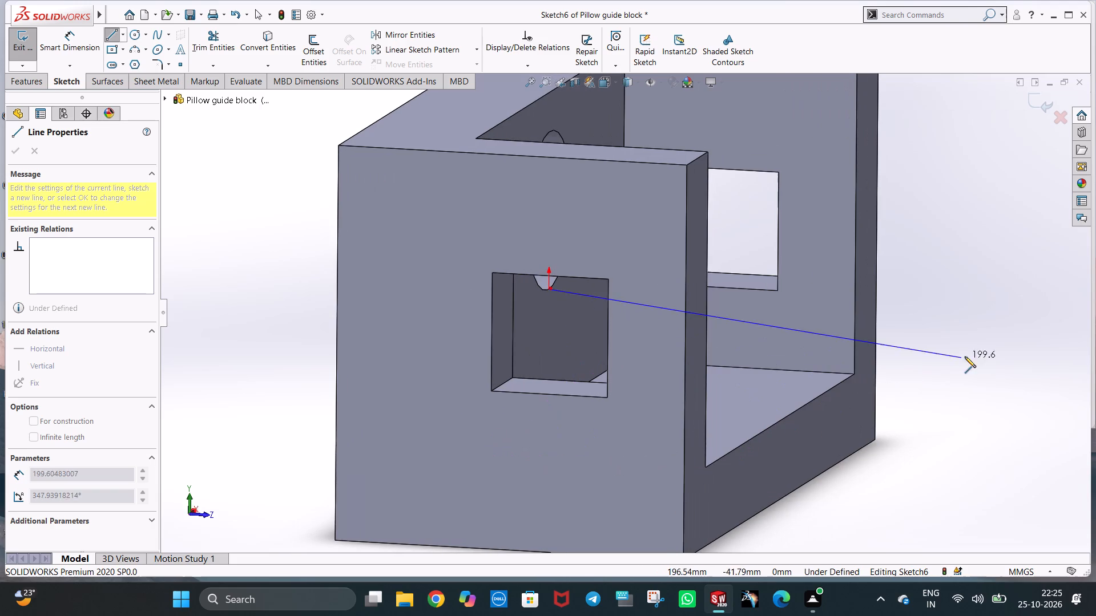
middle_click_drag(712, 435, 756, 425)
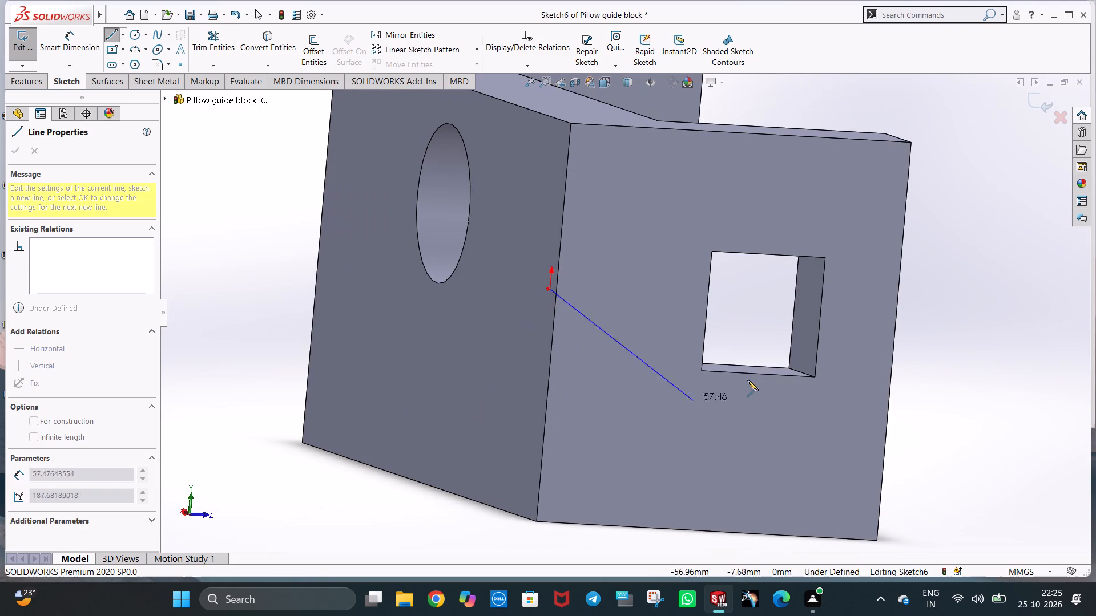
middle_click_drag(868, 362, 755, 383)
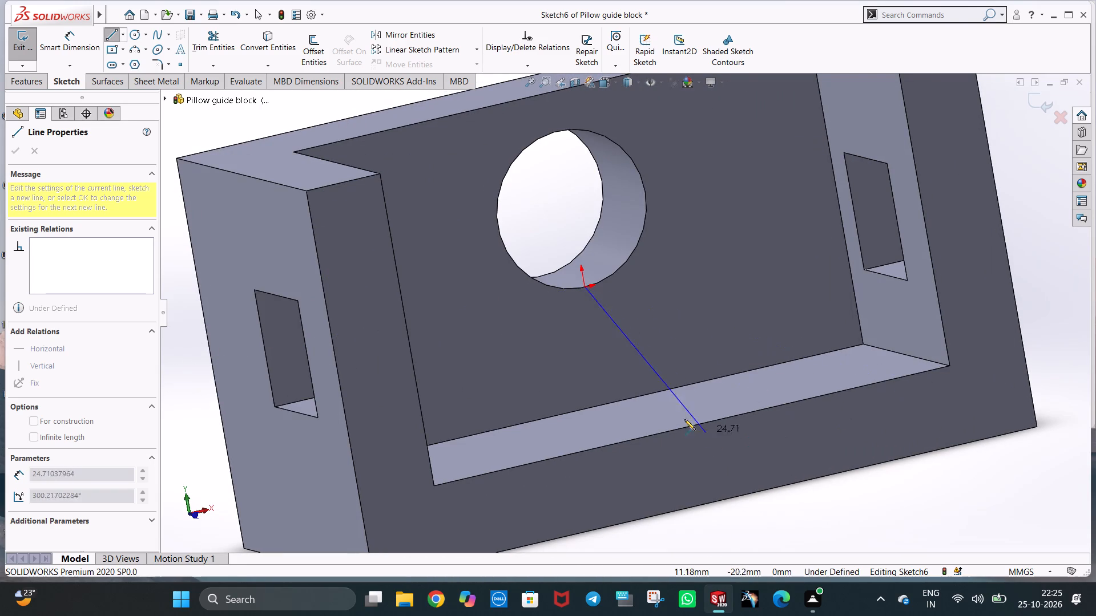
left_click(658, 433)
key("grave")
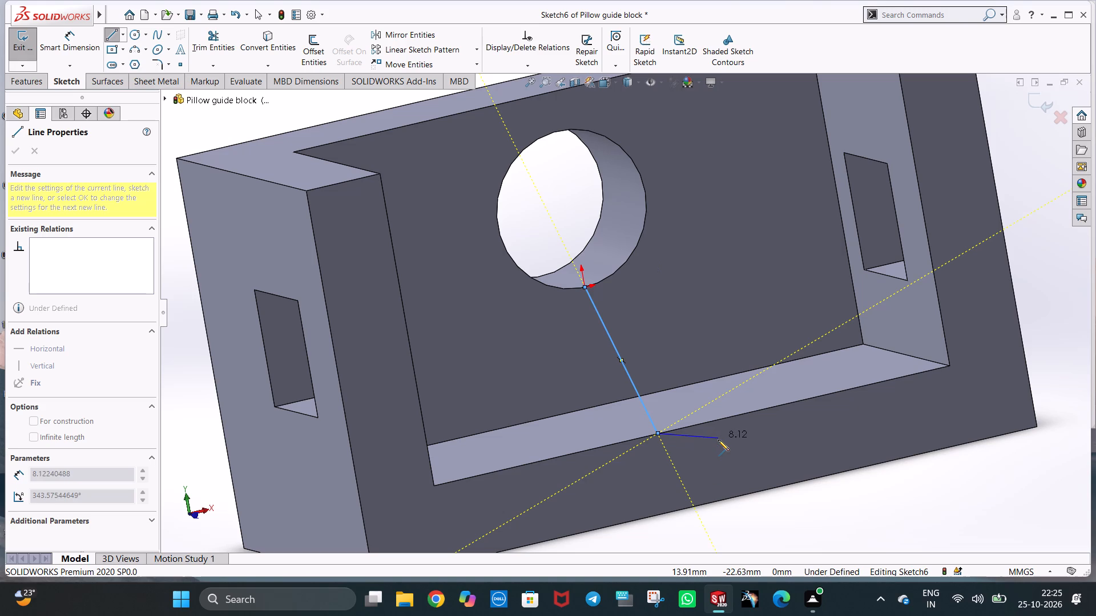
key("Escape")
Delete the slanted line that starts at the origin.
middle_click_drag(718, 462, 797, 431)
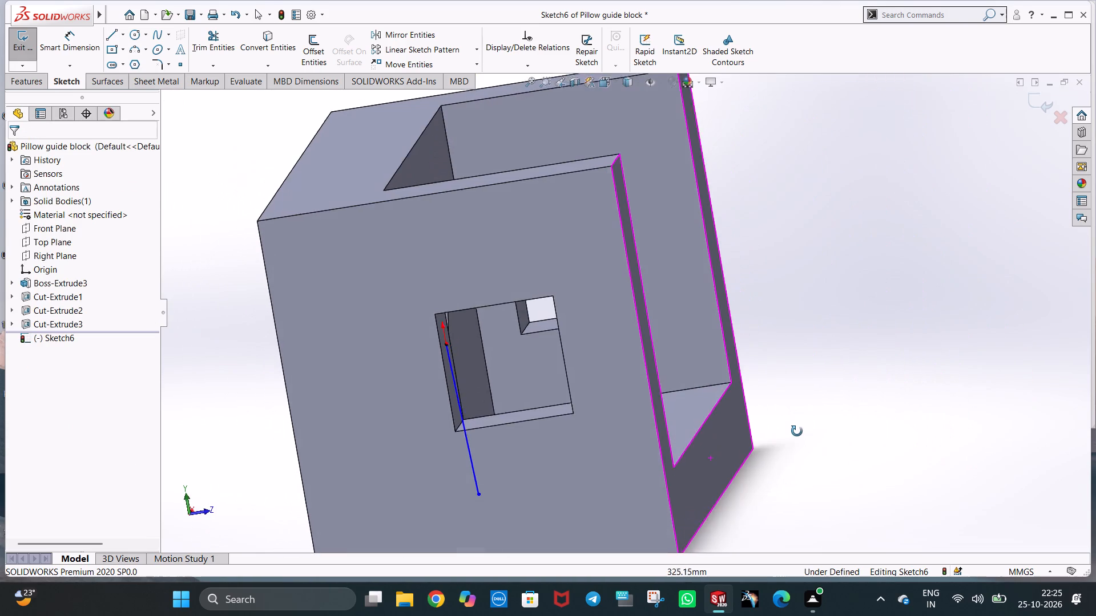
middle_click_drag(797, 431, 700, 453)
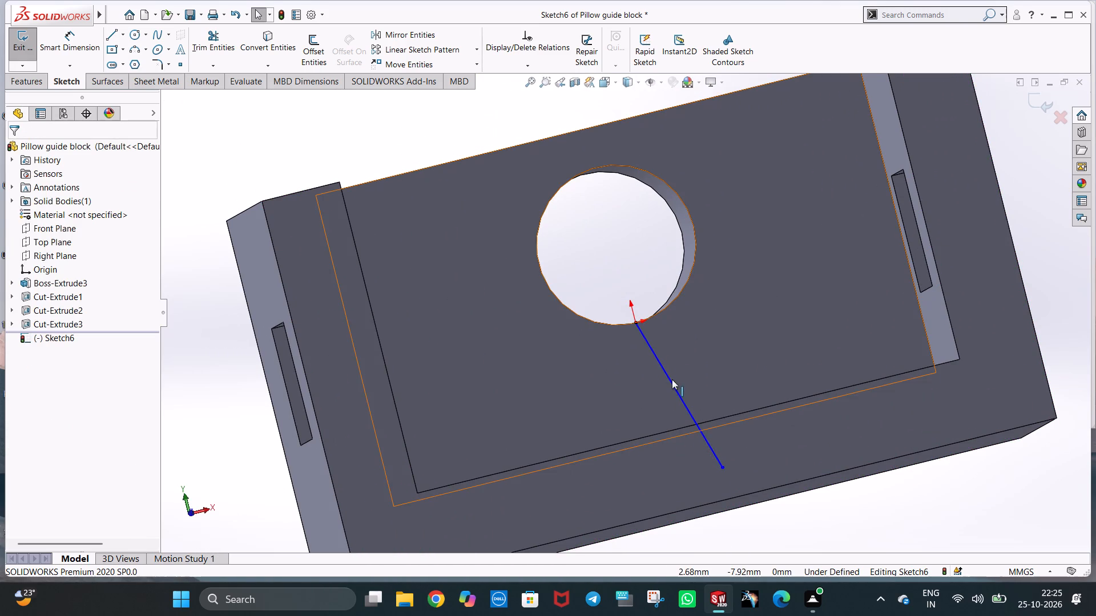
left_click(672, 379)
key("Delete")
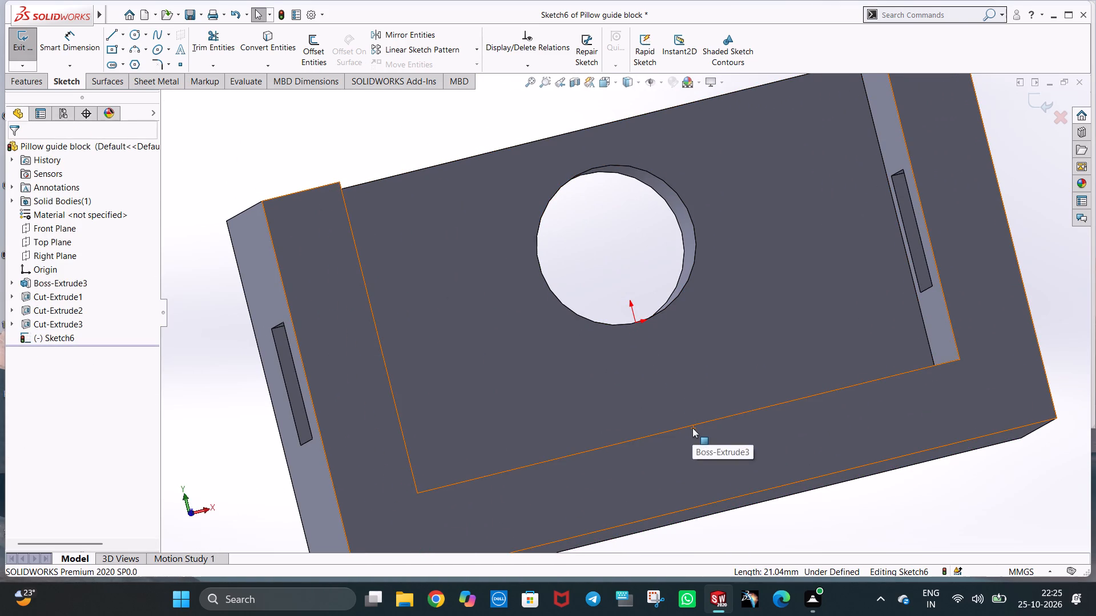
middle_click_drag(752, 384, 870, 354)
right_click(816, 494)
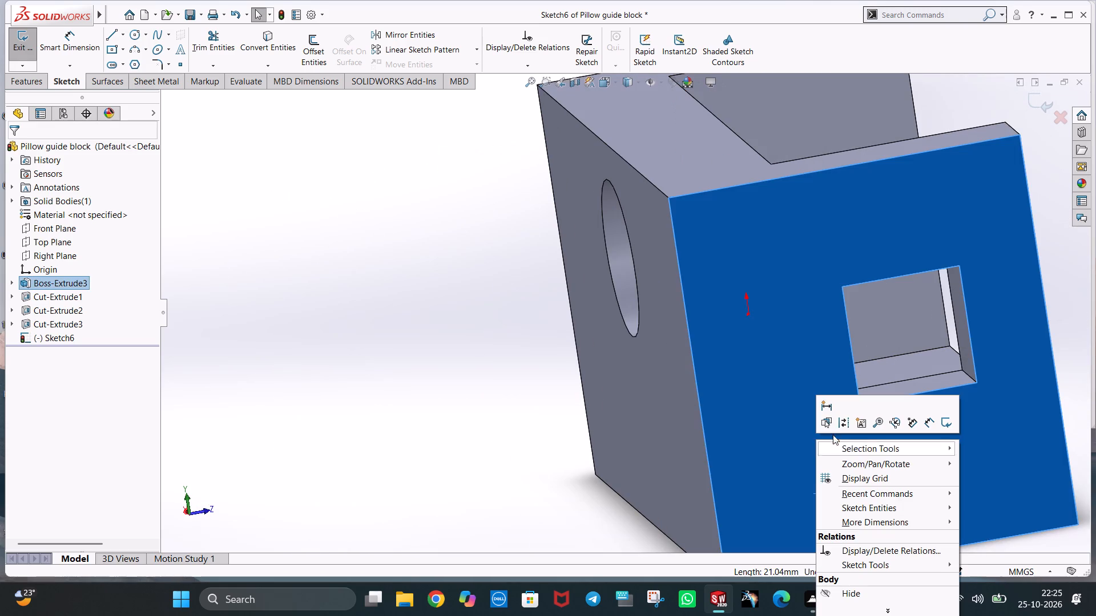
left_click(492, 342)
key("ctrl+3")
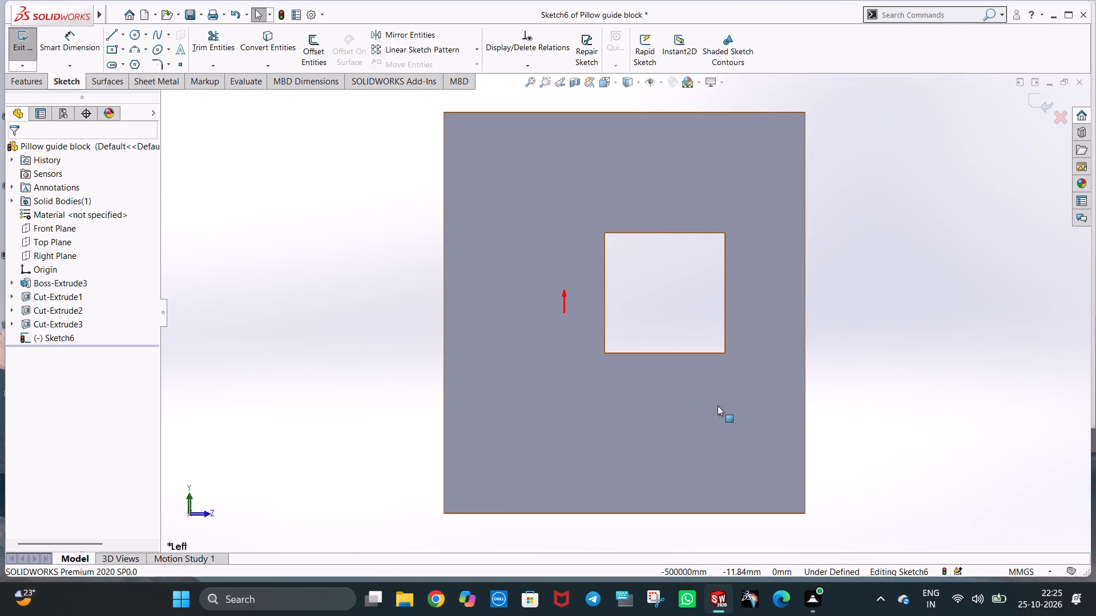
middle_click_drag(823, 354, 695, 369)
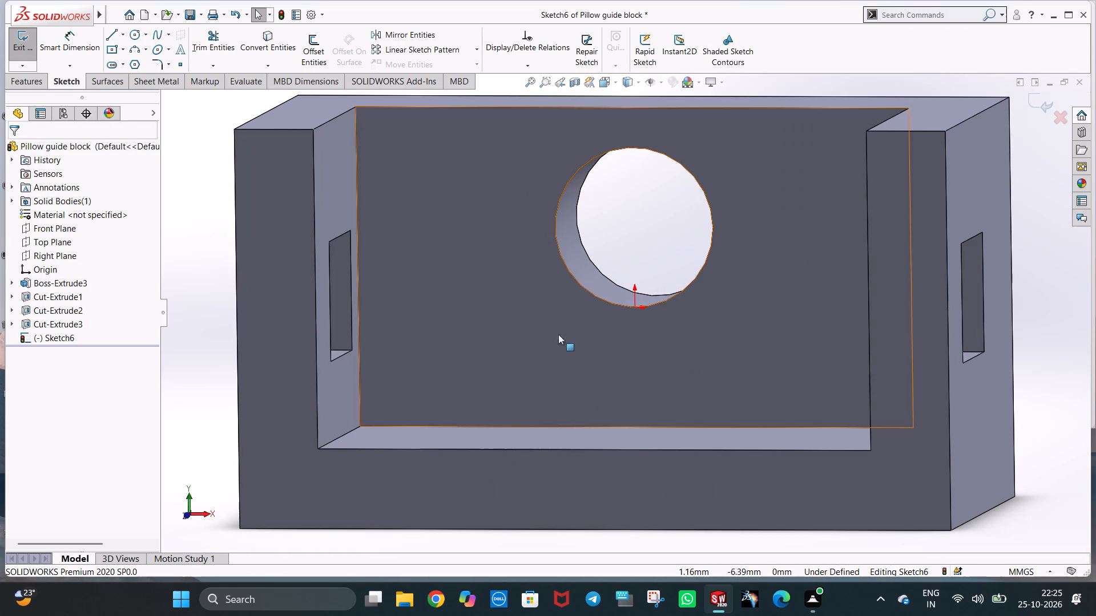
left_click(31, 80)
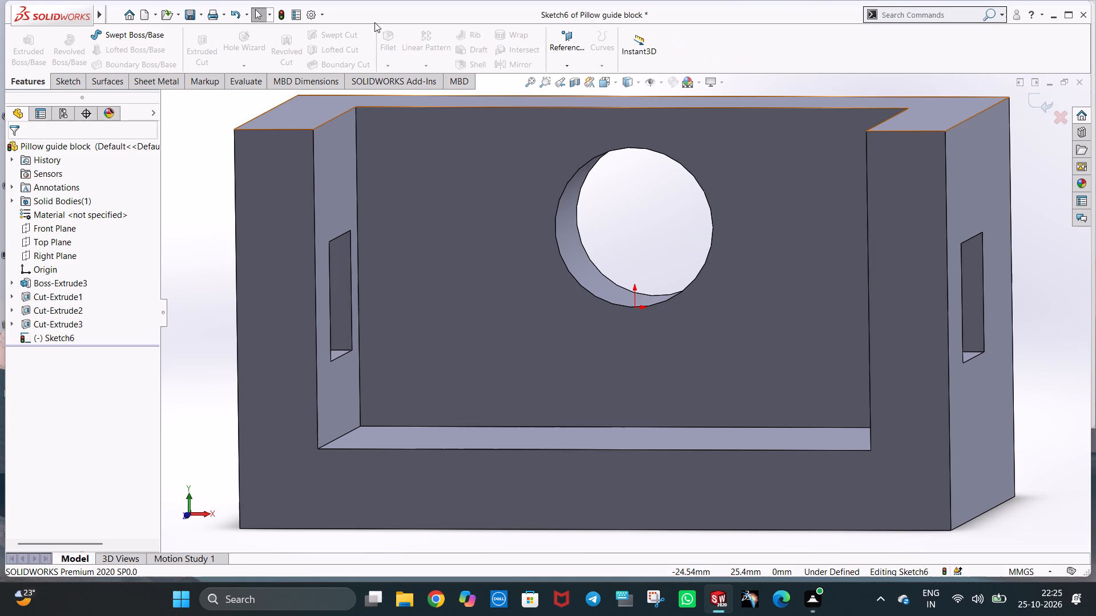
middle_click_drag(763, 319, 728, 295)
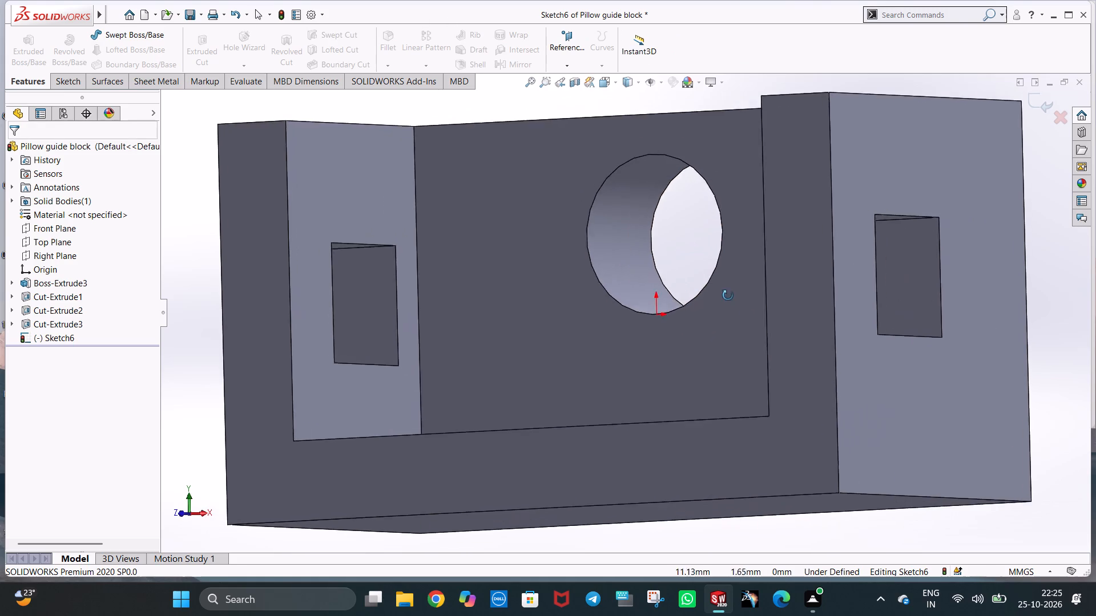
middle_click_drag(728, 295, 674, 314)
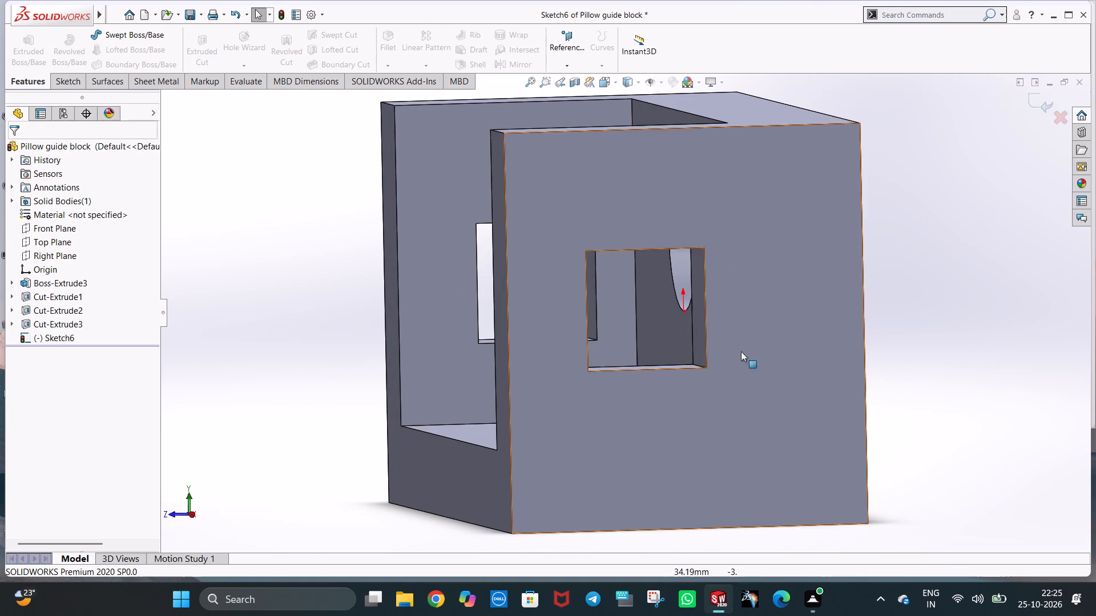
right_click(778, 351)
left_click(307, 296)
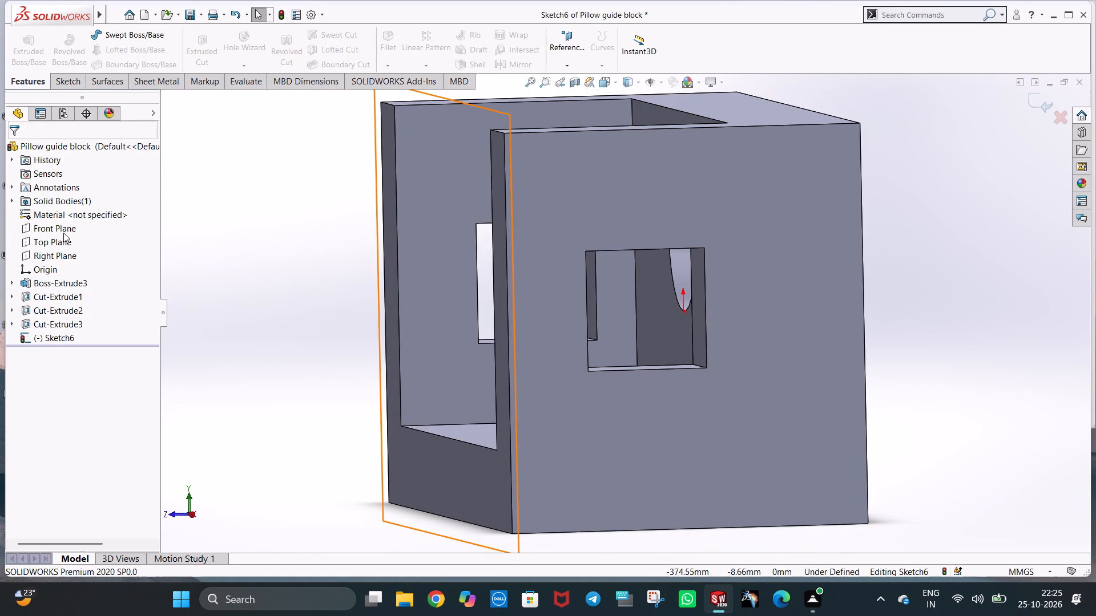
Close the empty sketch and start a new sketch on the pocket's back wall.
left_click(59, 258)
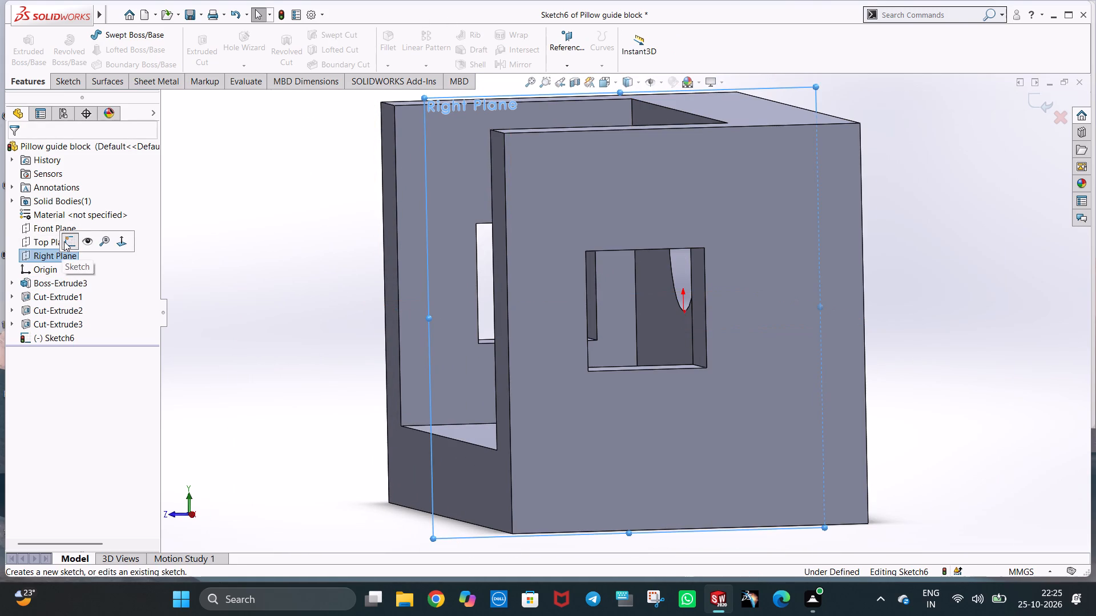
left_click(64, 241)
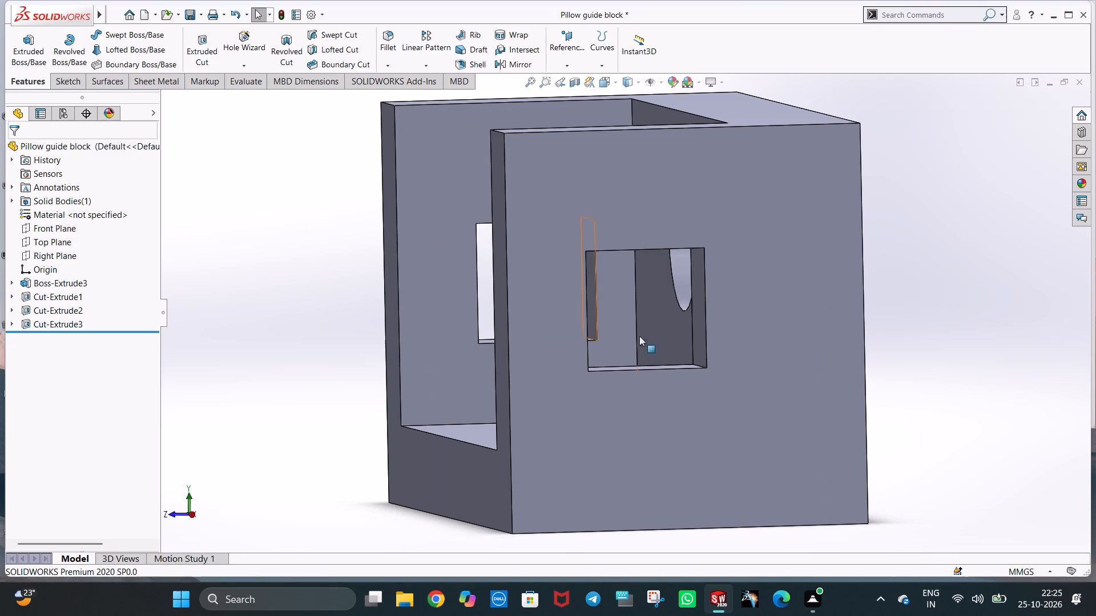
right_click(656, 333)
left_click(685, 312)
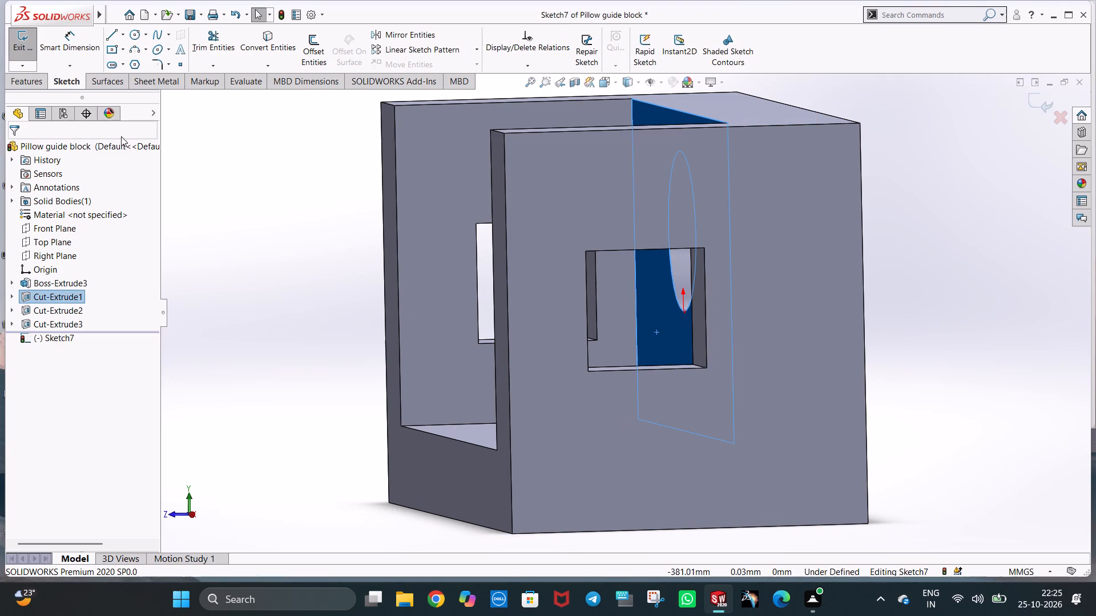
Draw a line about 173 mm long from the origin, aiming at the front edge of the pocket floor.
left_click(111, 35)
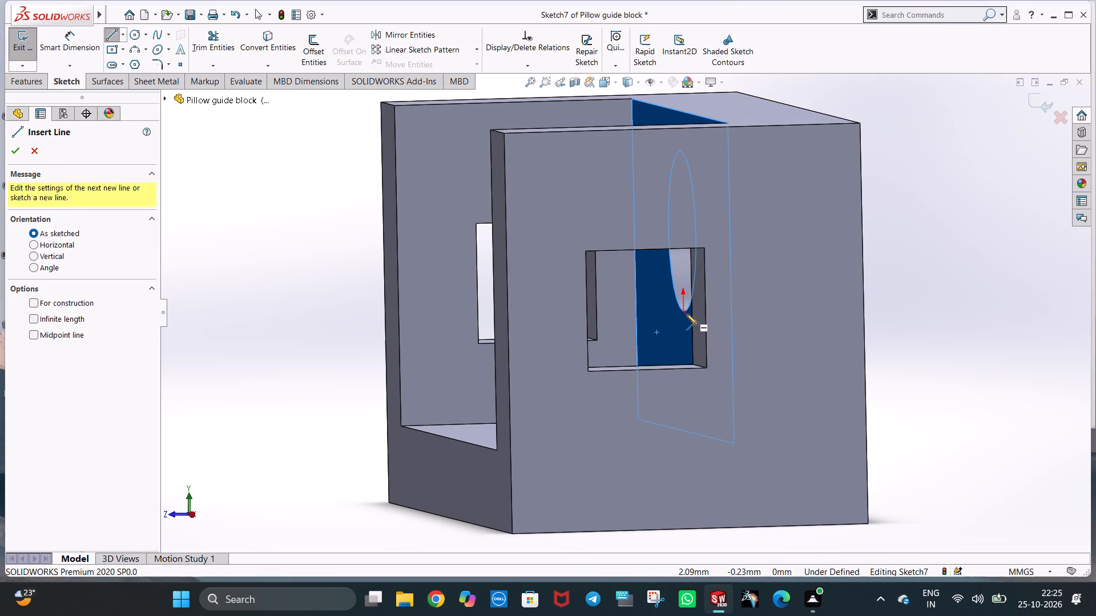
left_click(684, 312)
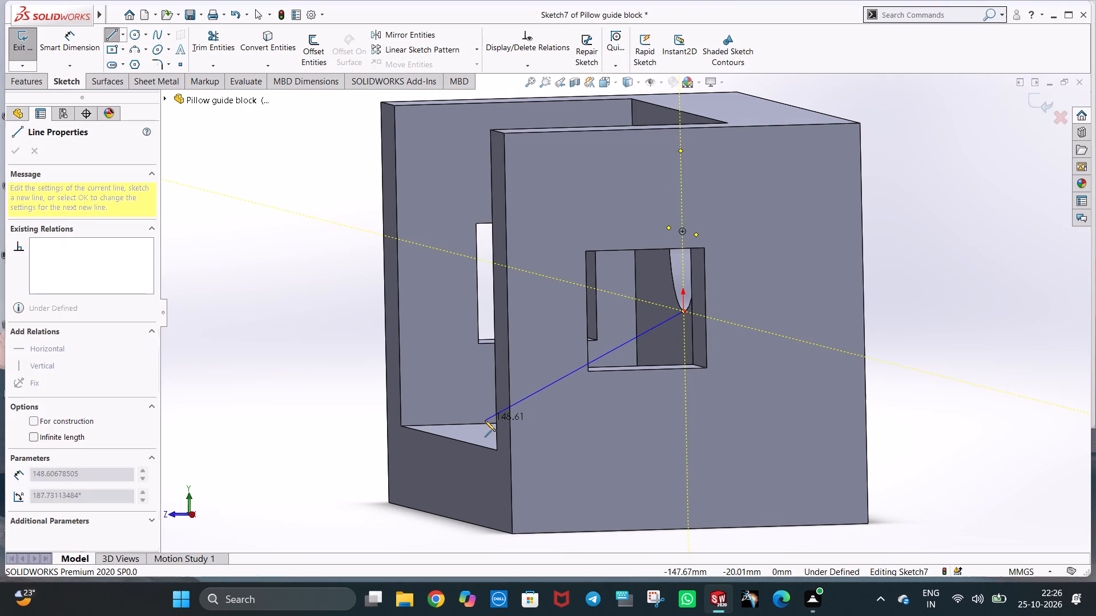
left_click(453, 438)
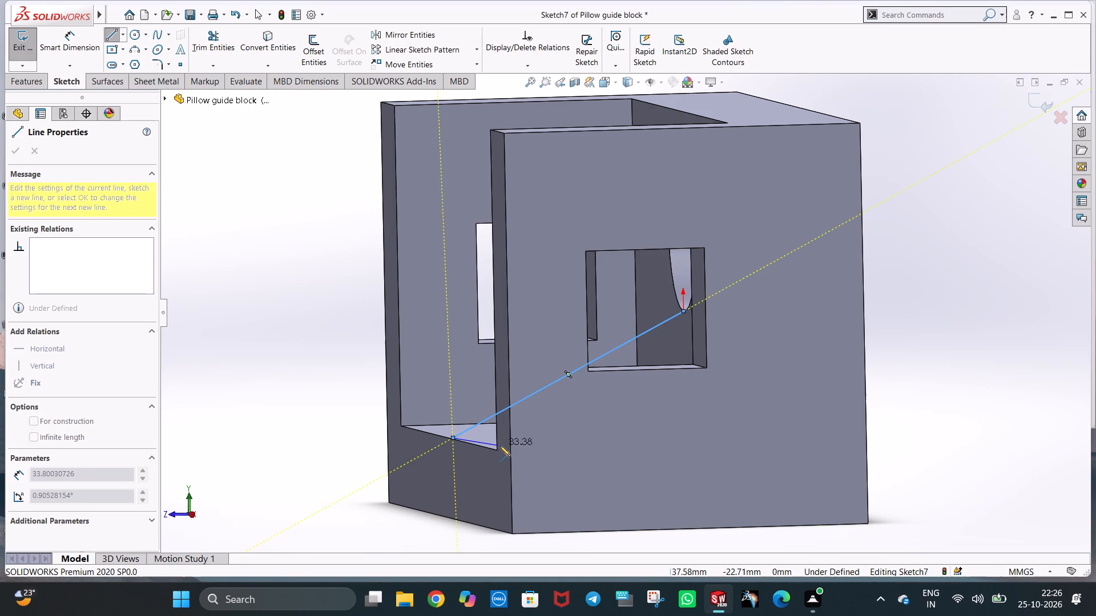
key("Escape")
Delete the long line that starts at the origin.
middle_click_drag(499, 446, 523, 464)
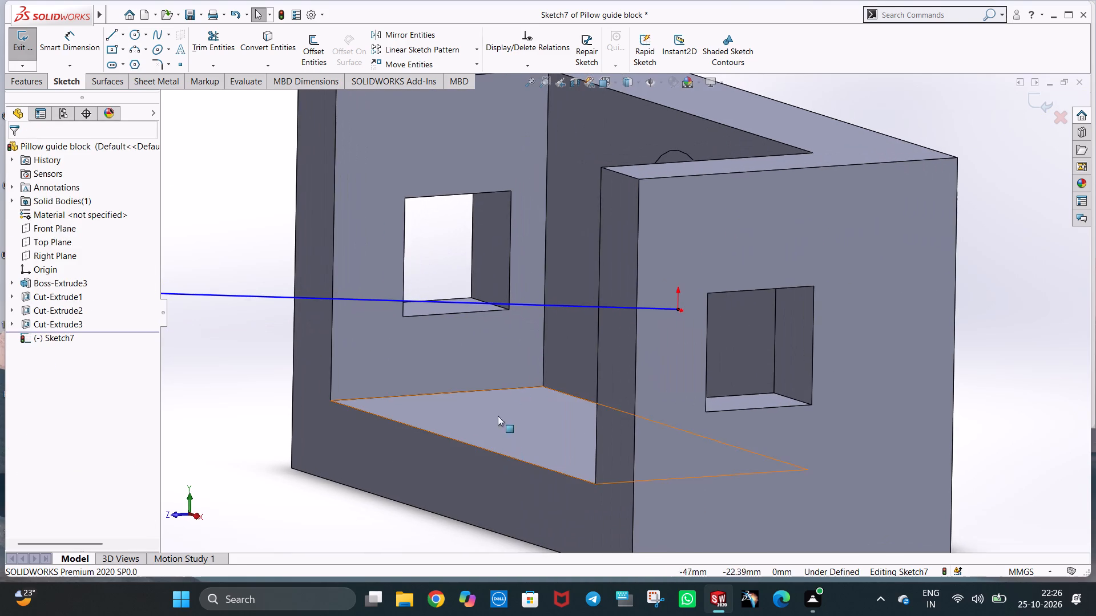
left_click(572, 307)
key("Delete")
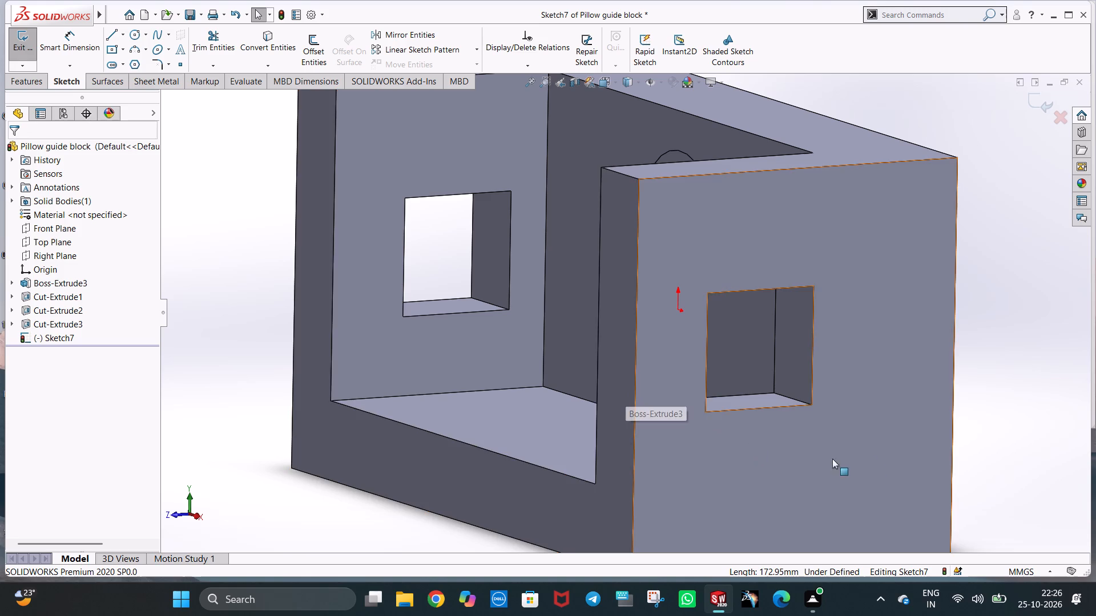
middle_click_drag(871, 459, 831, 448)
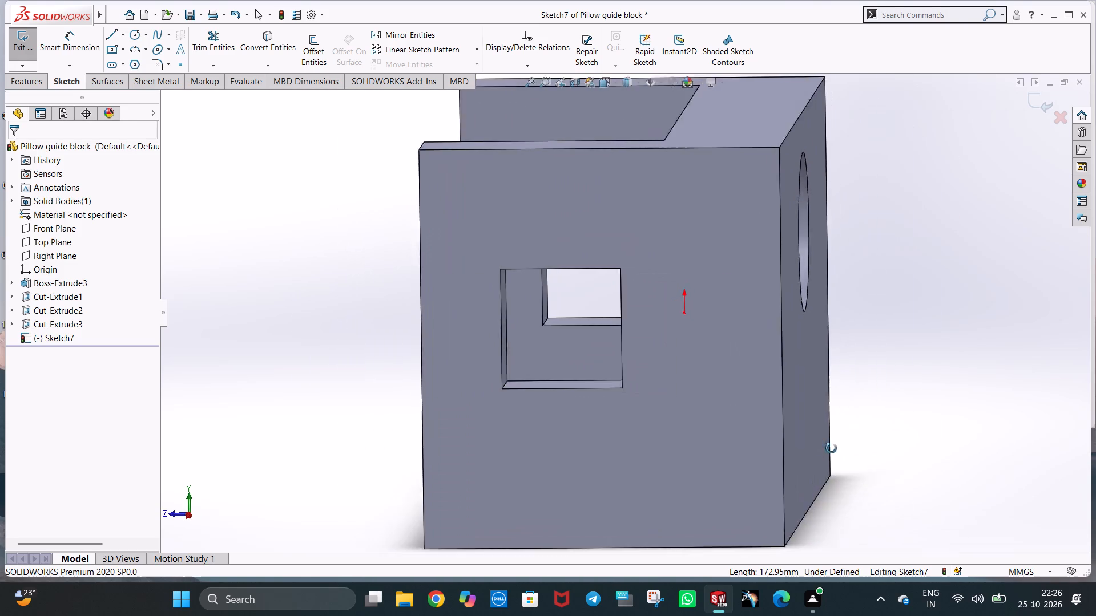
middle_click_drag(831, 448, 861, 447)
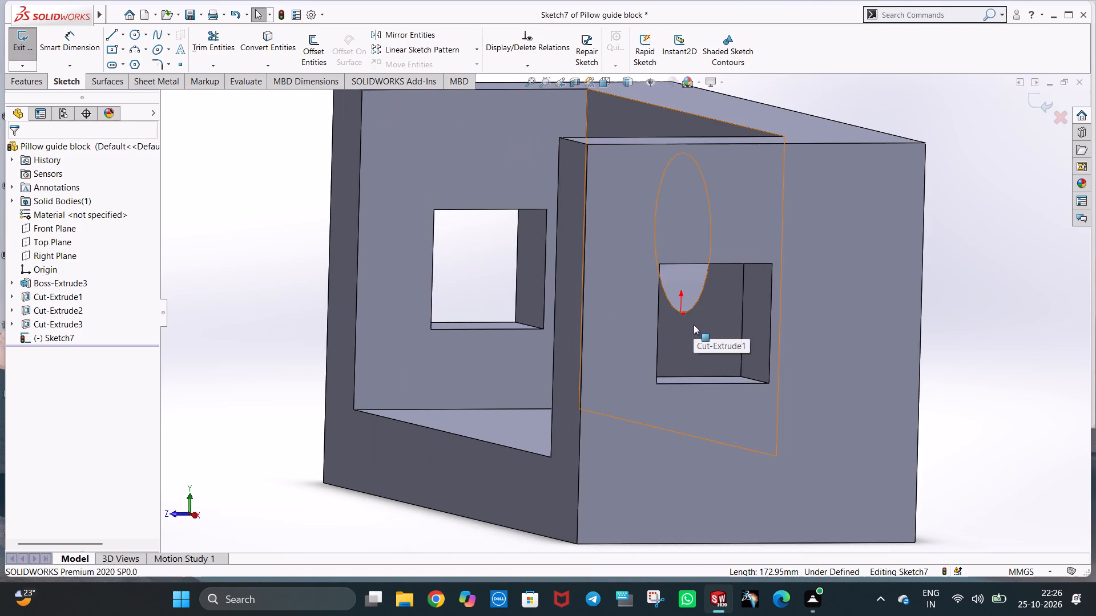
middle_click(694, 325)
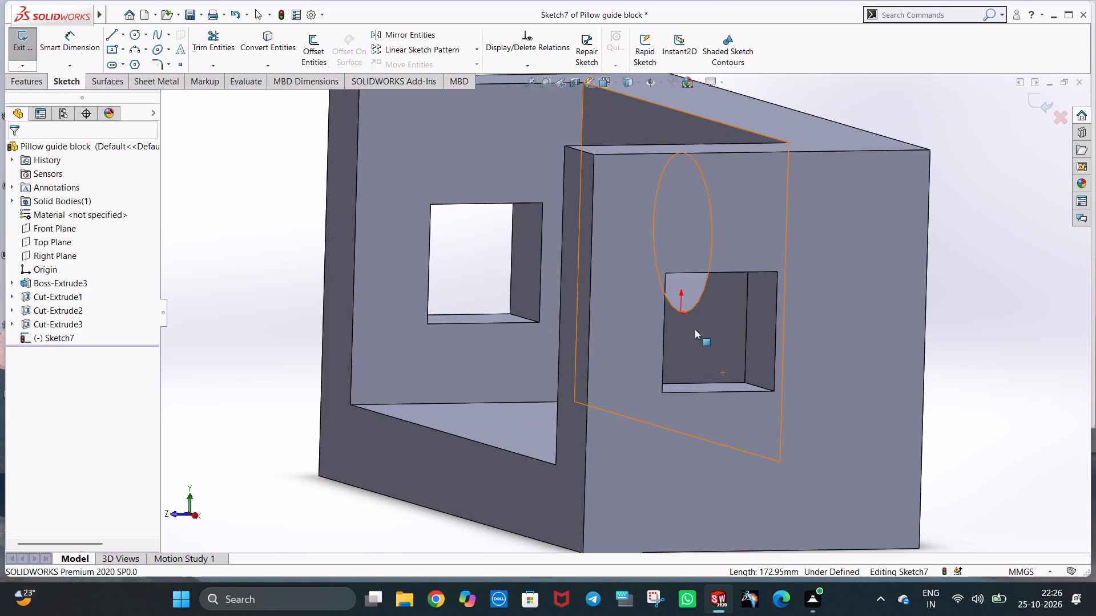
Close the empty sketch and start a new sketch on the pocket's back wall.
right_click(683, 345)
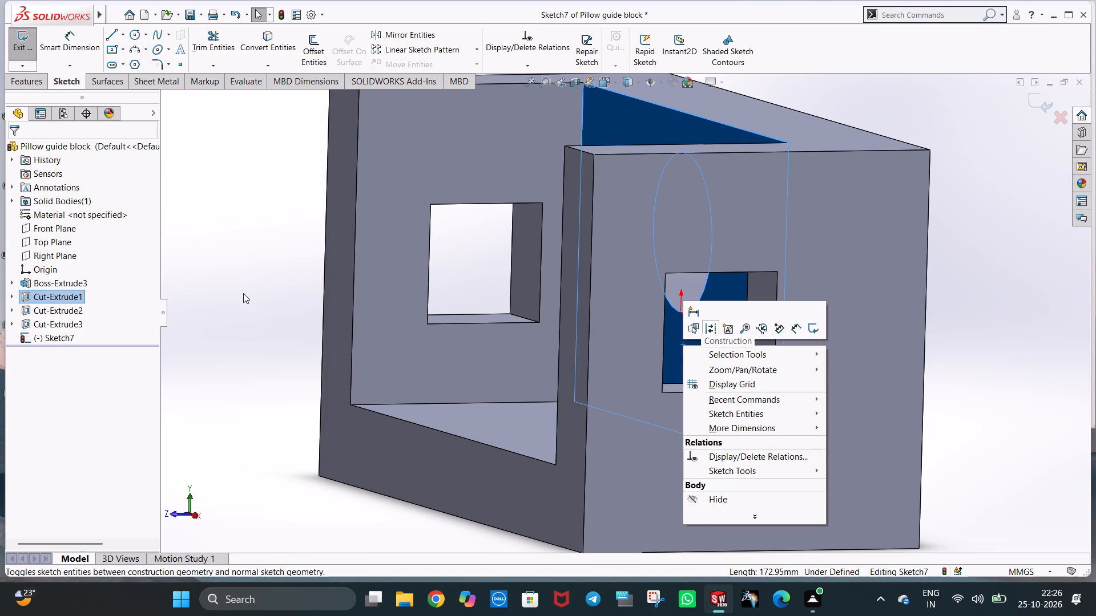
left_click(243, 293)
left_click(78, 257)
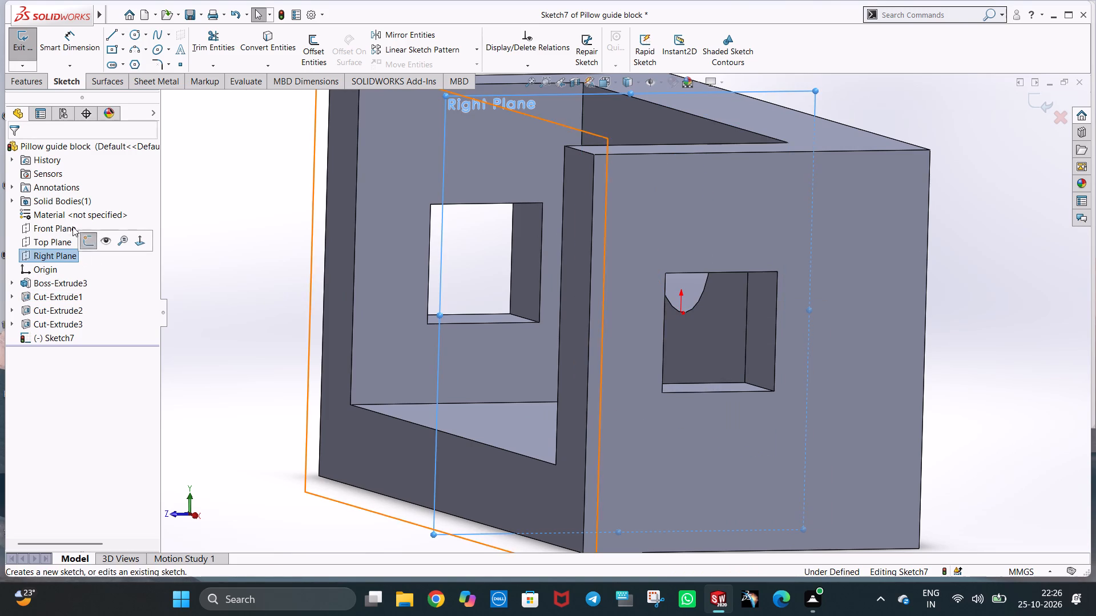
left_click(83, 238)
right_click(716, 362)
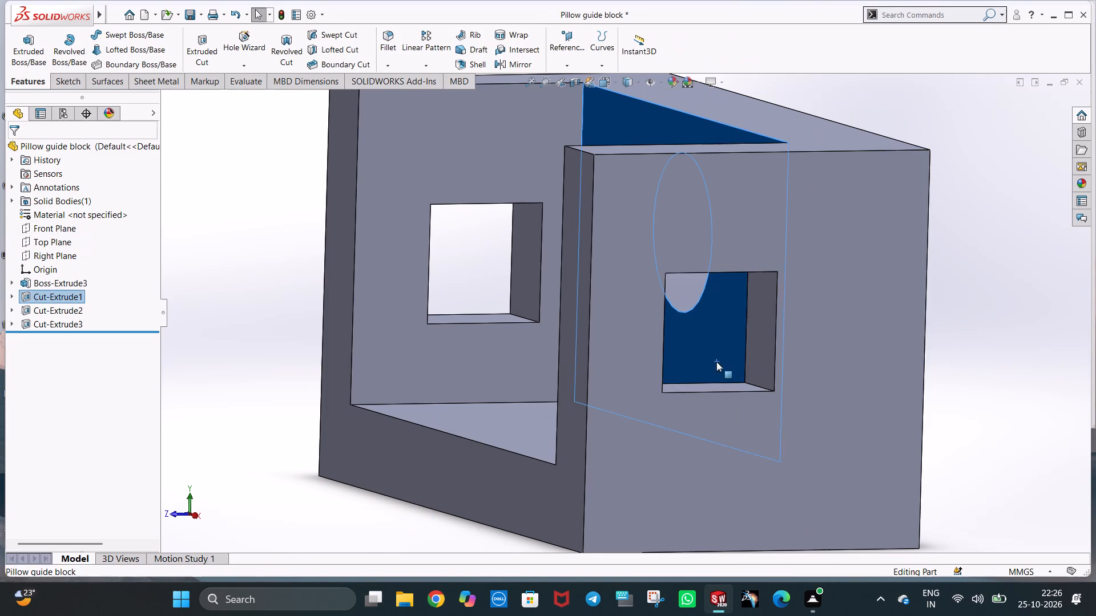
left_click(743, 337)
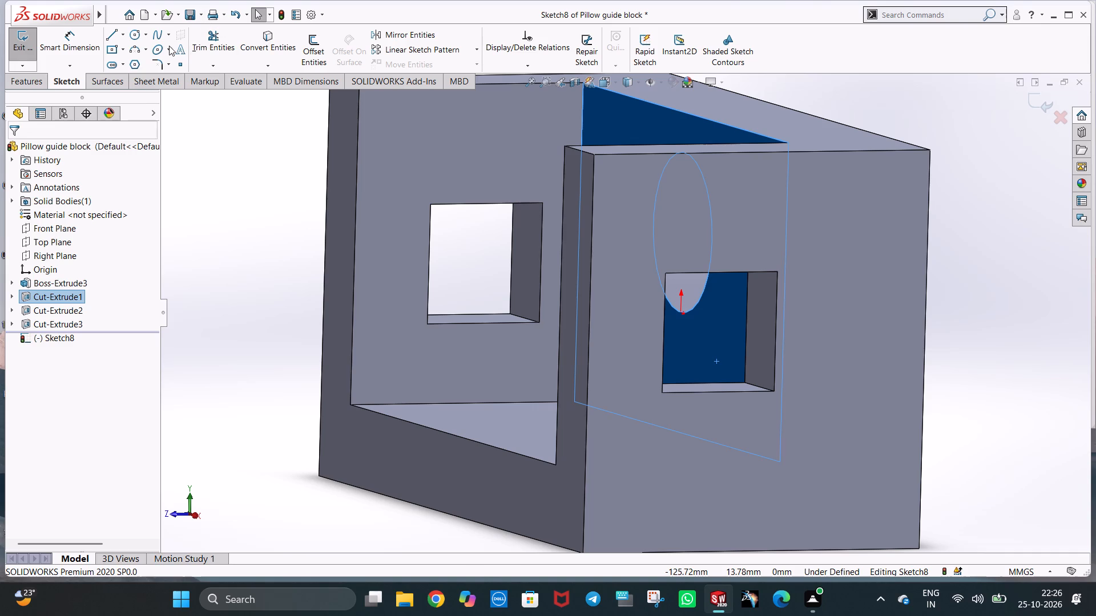
Draw a center rectangle about 8.9 by 14.7 mm below the round hole, with its lower edge on the pocket floor.
left_click(114, 50)
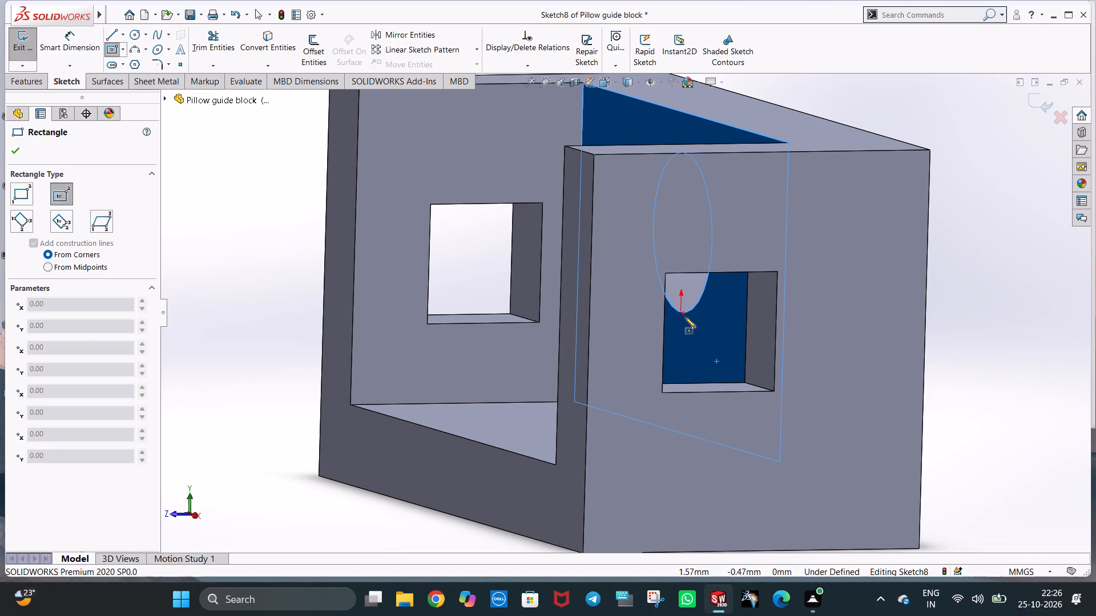
middle_click_drag(683, 357, 721, 357)
middle_click_drag(667, 355, 679, 363)
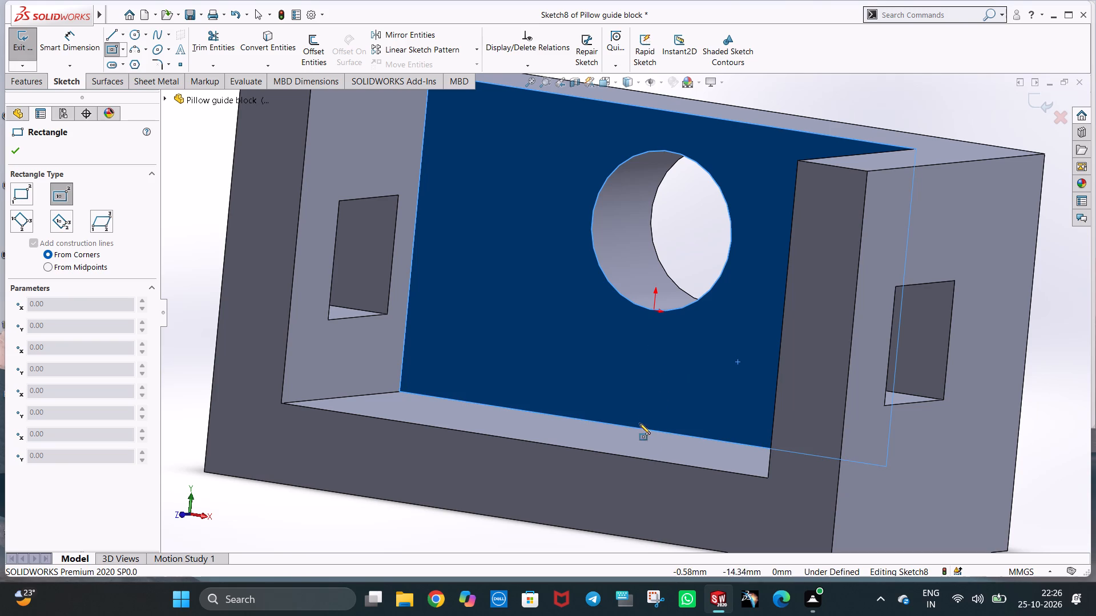
left_click(650, 371)
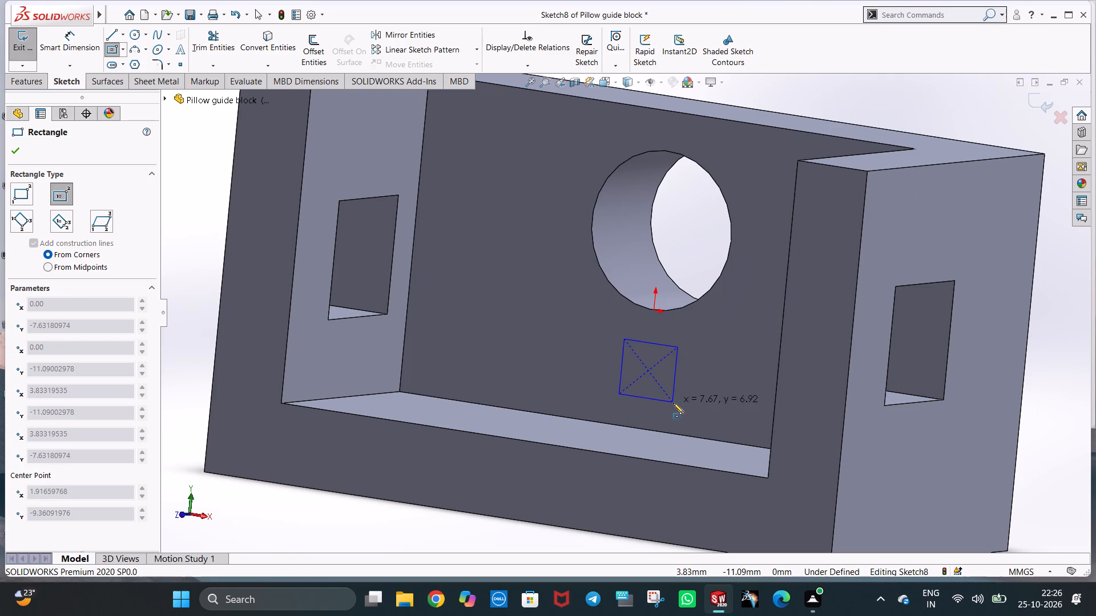
left_click(612, 425)
key("Escape")
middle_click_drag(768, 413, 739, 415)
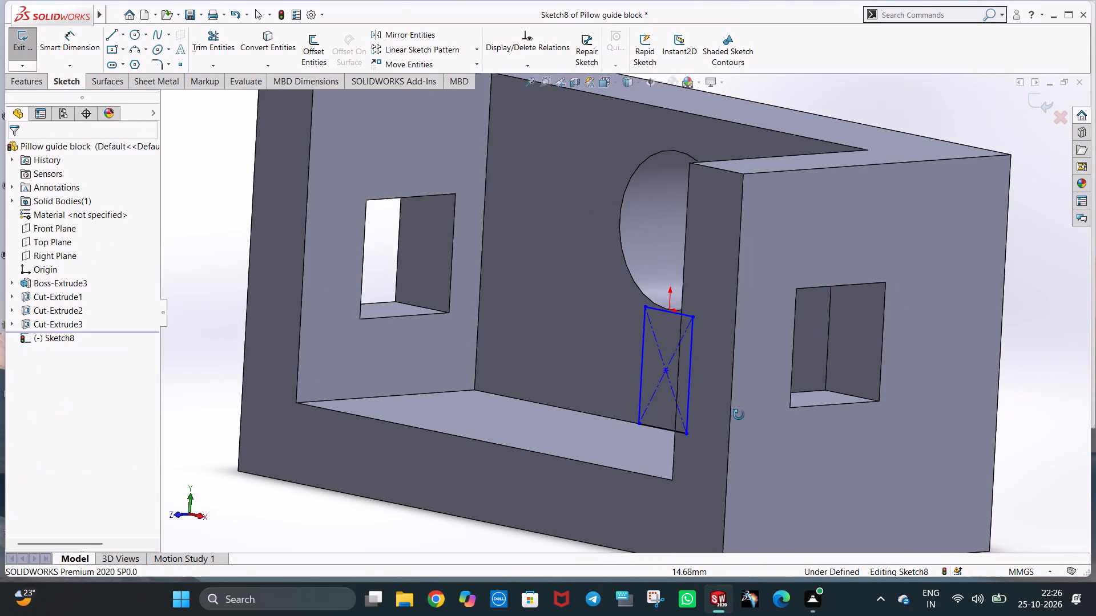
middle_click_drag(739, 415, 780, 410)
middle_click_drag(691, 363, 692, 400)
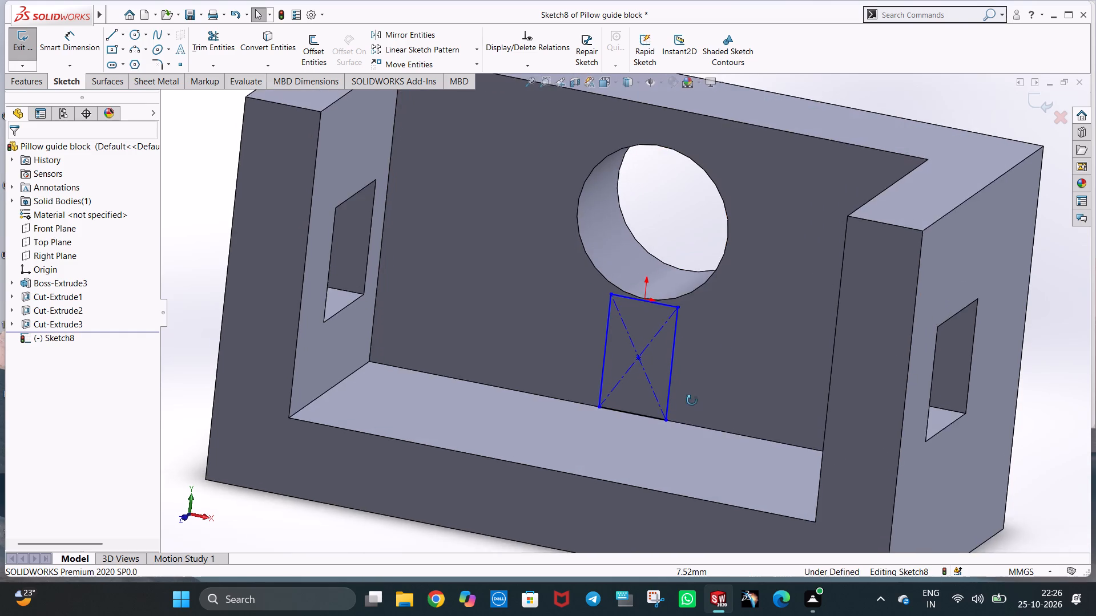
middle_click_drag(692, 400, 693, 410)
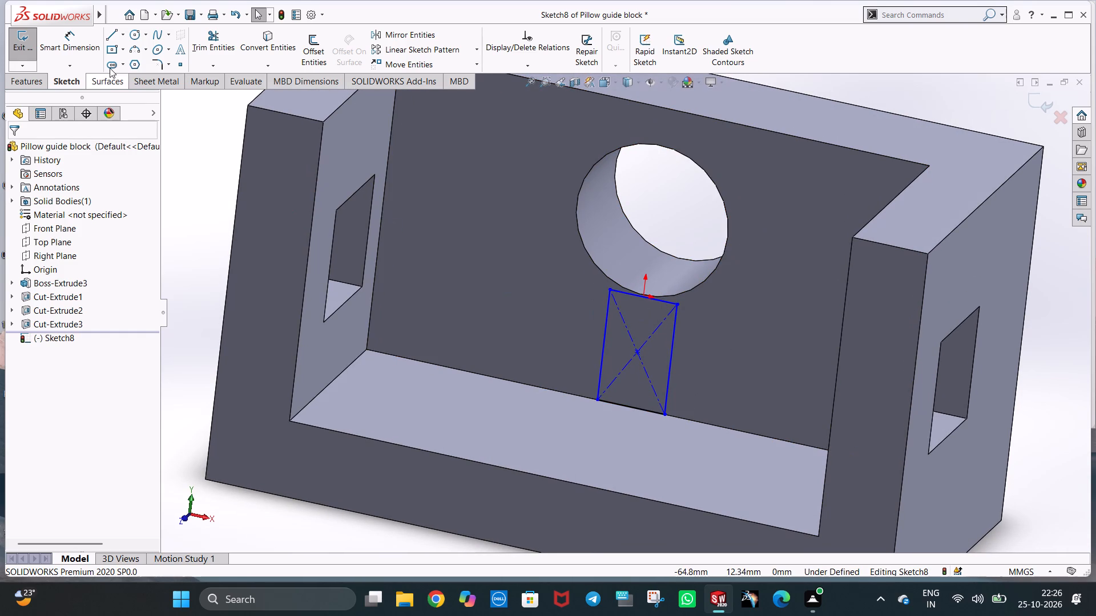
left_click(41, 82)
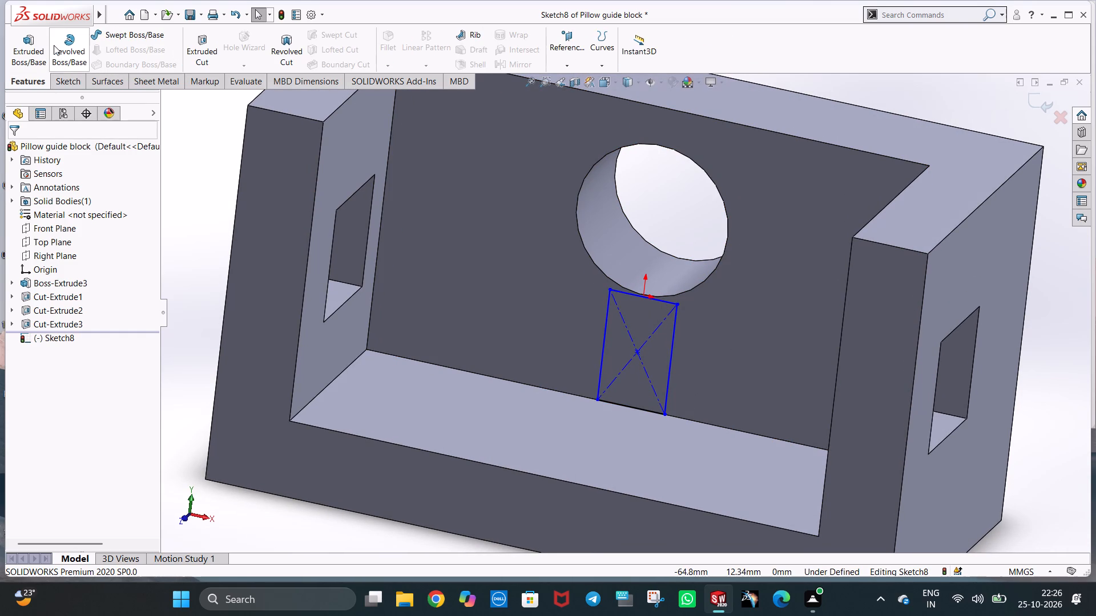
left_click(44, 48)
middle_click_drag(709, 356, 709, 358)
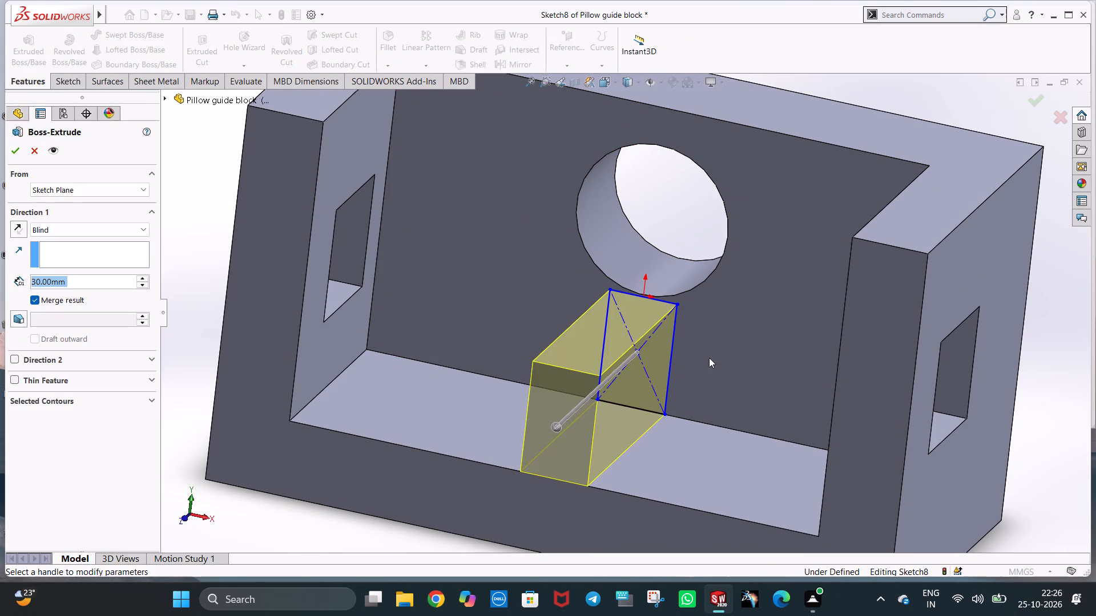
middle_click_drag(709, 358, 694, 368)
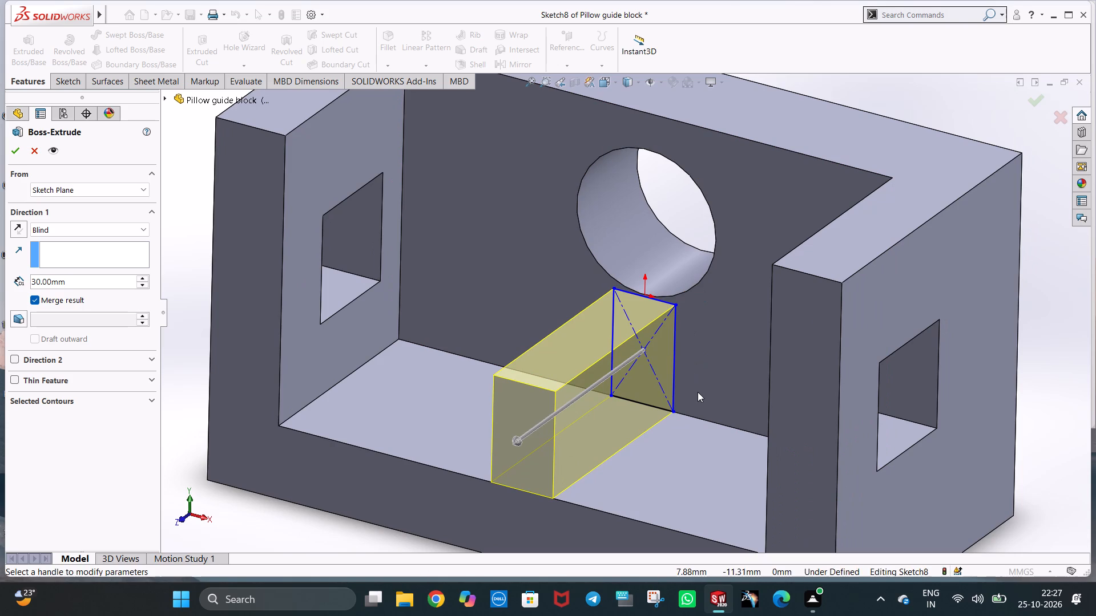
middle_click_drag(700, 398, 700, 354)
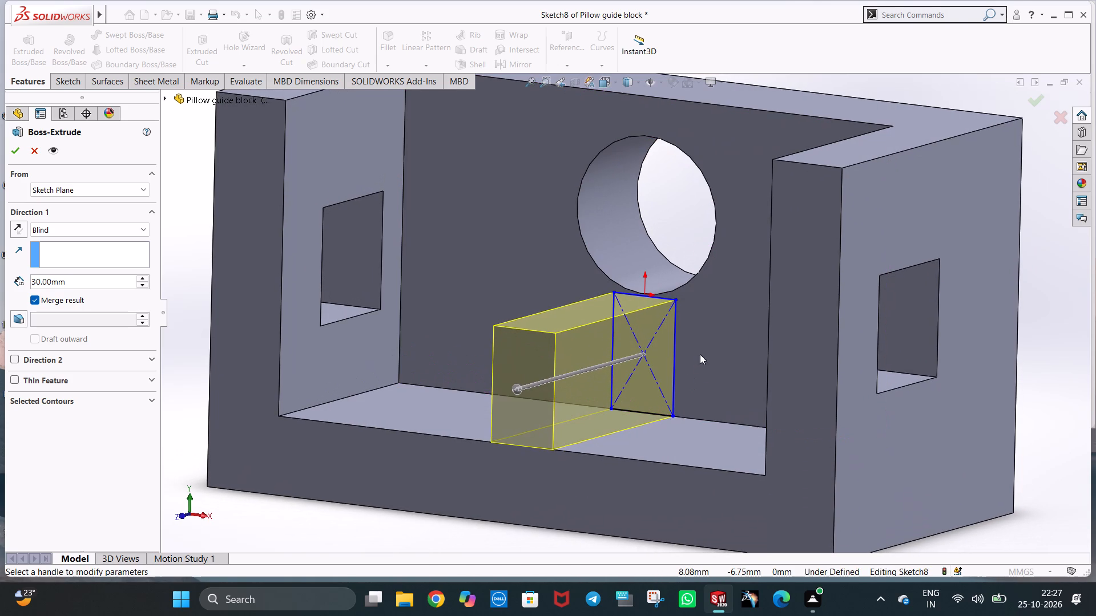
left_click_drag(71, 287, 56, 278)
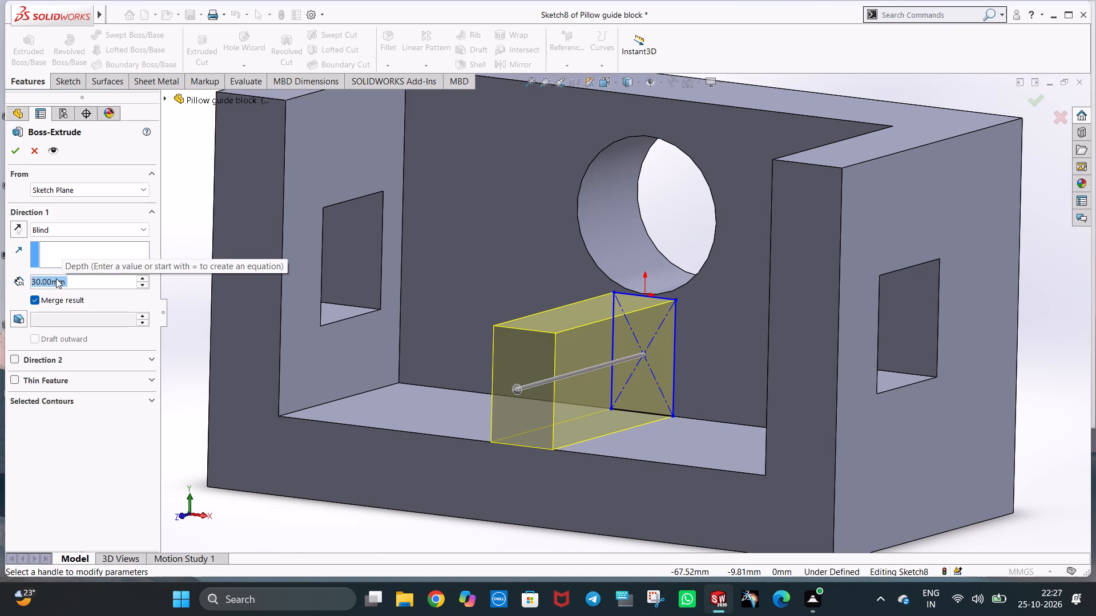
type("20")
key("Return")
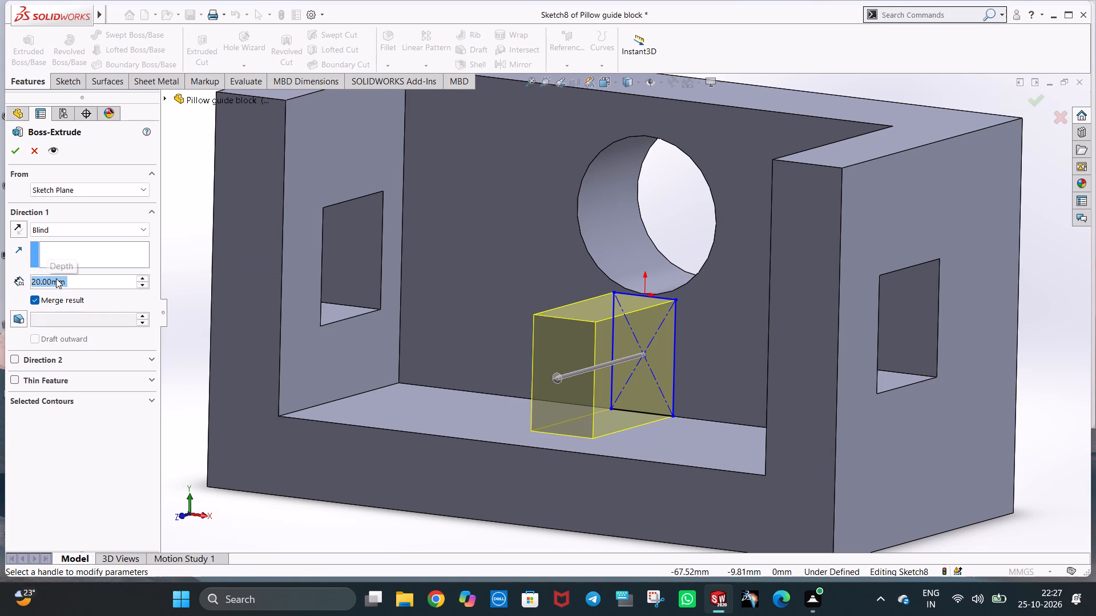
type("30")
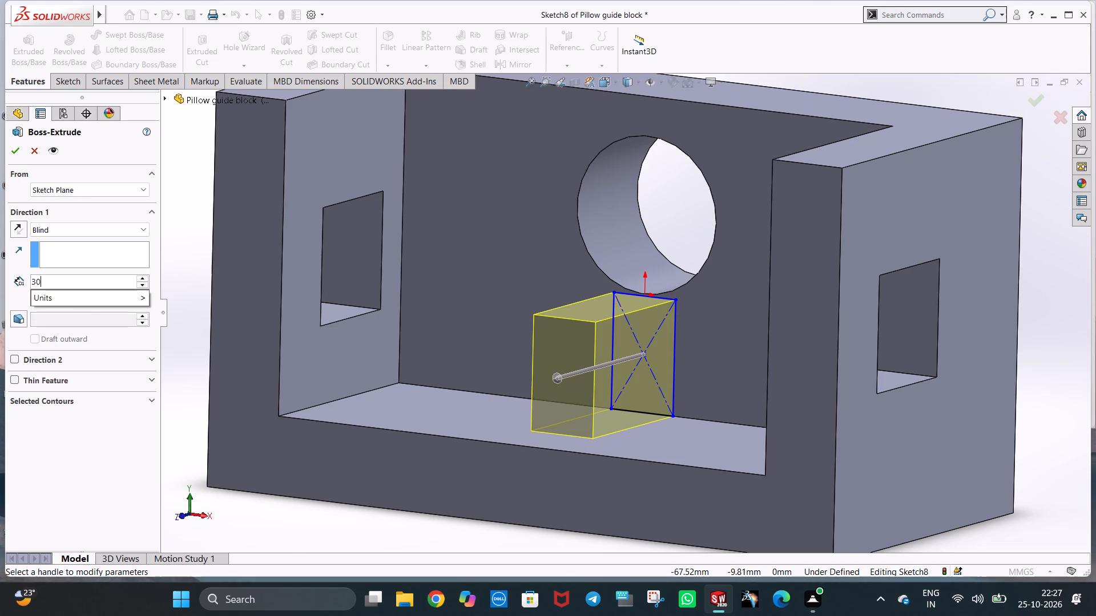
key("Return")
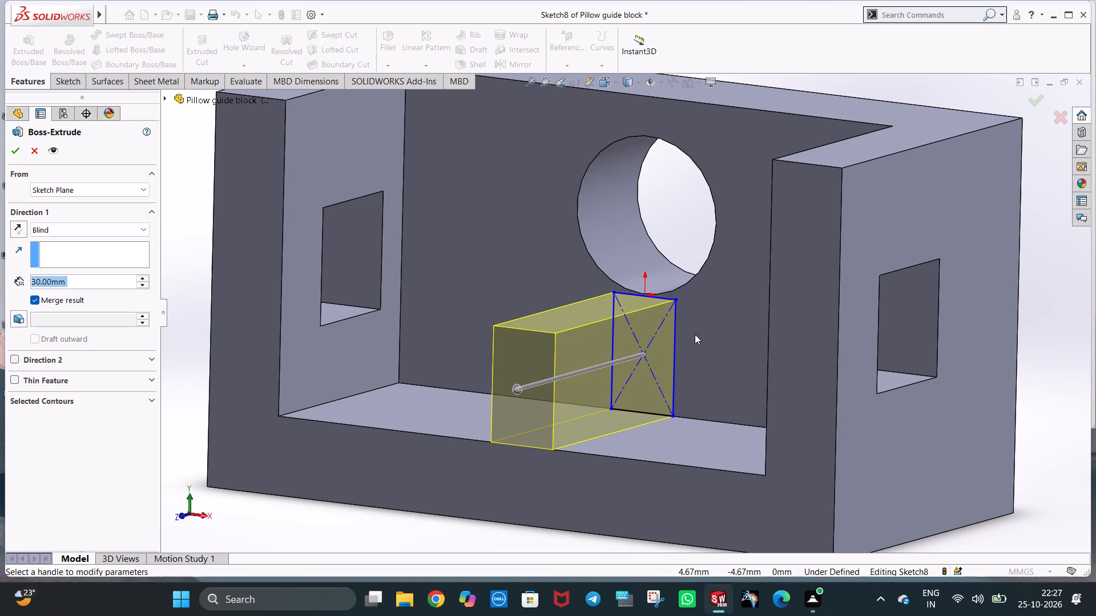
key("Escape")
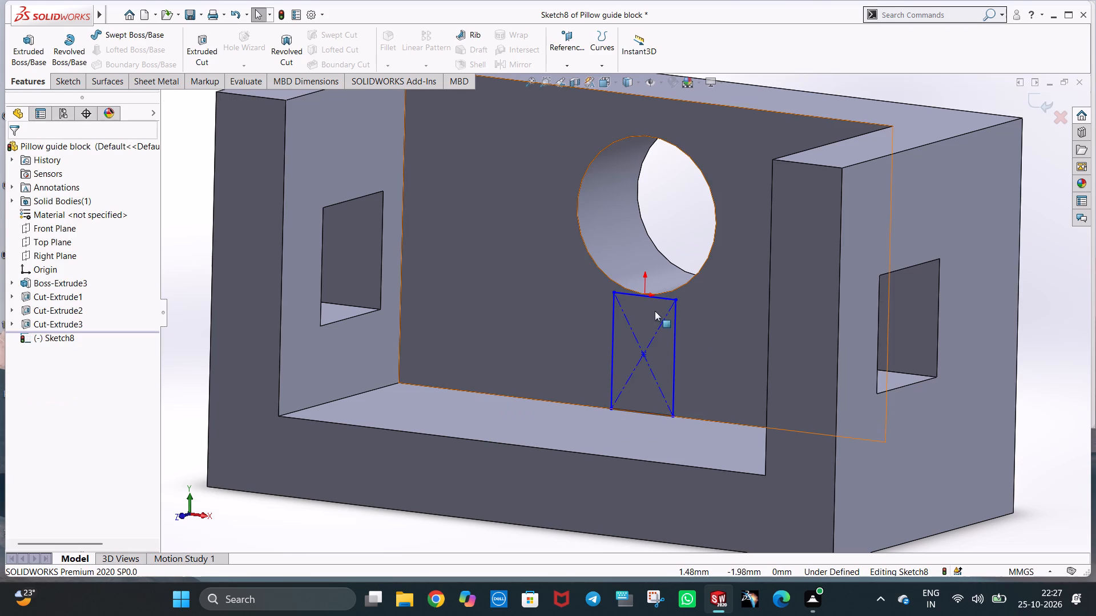
Set the length of the rectangle's vertical side to 10 mm.
left_click(675, 330)
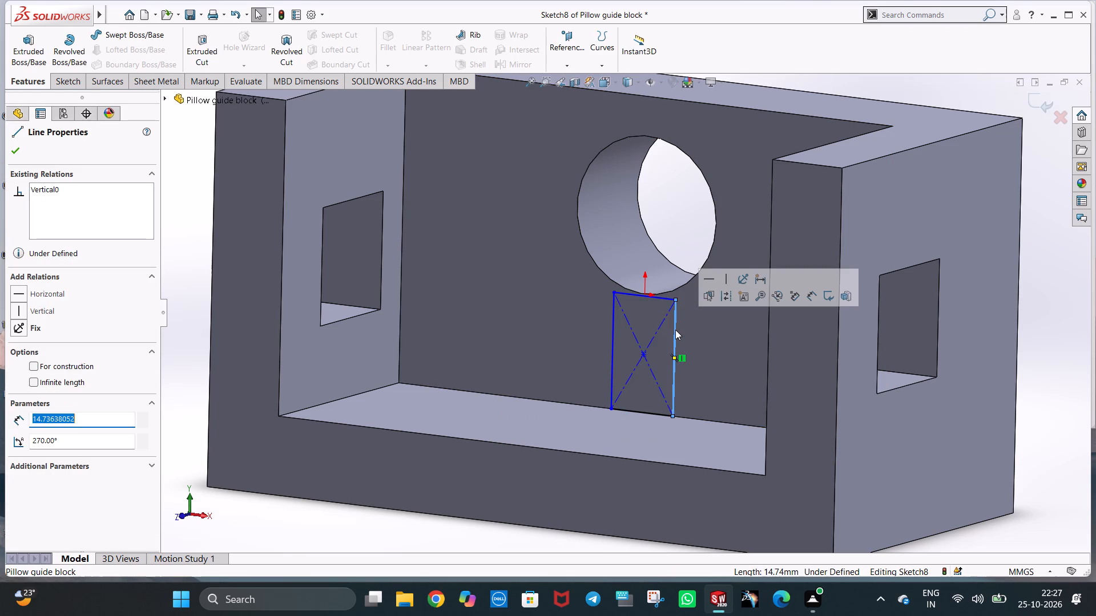
type("10")
key("Return")
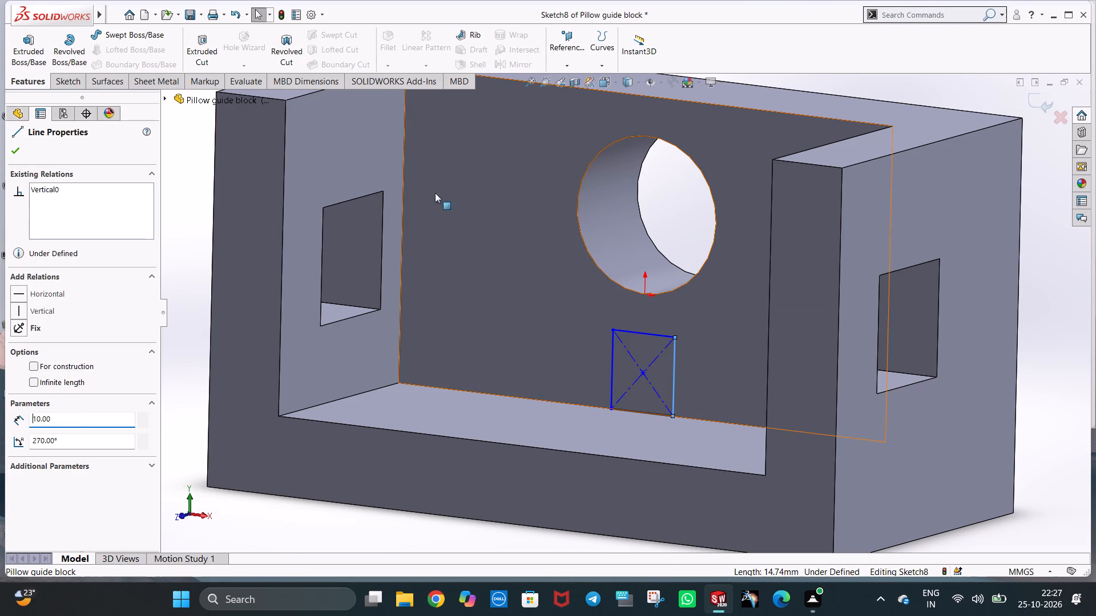
Extrude the rectangle 30 mm as a boss along the pocket floor to the block's front face.
left_click(23, 54)
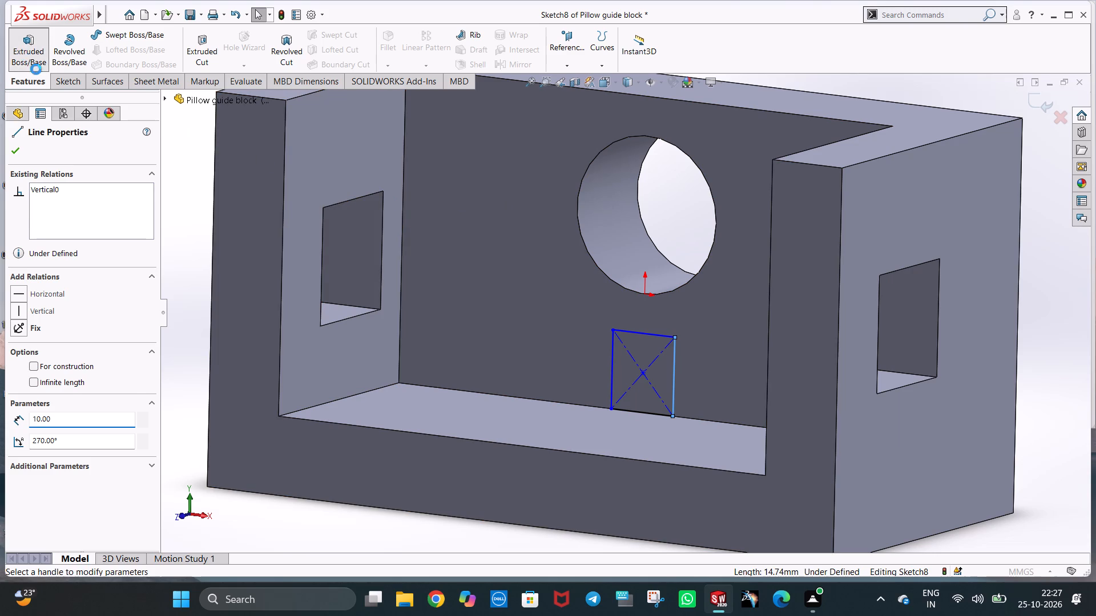
middle_click_drag(599, 311, 571, 314)
left_click(21, 150)
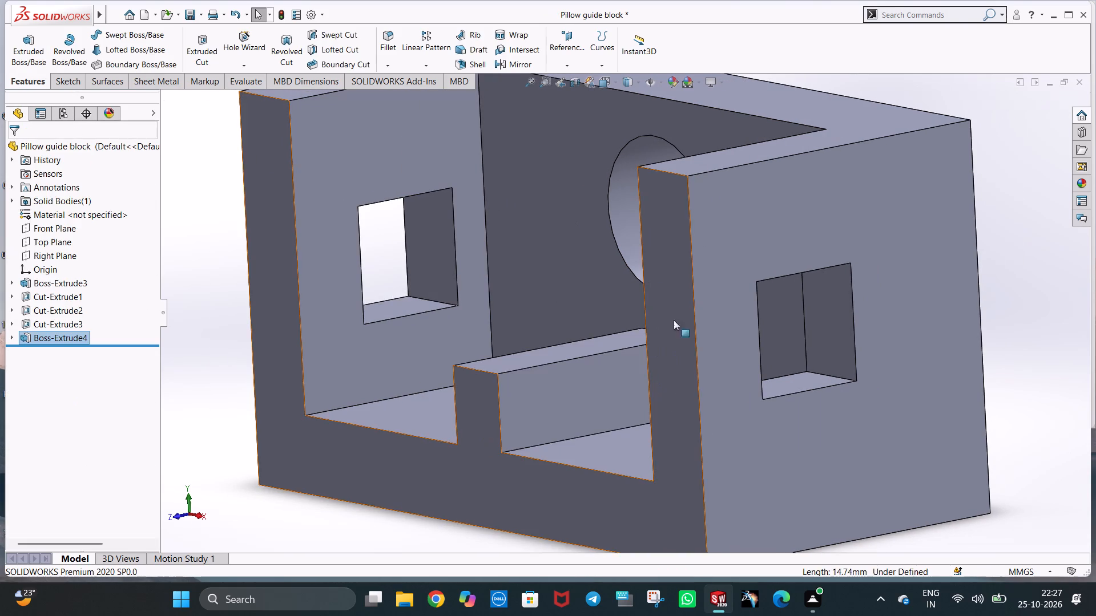
In front view, sketch a 20 mm radius circle on the pocket's back wall, centred on the round hole.
middle_click_drag(610, 384, 580, 377)
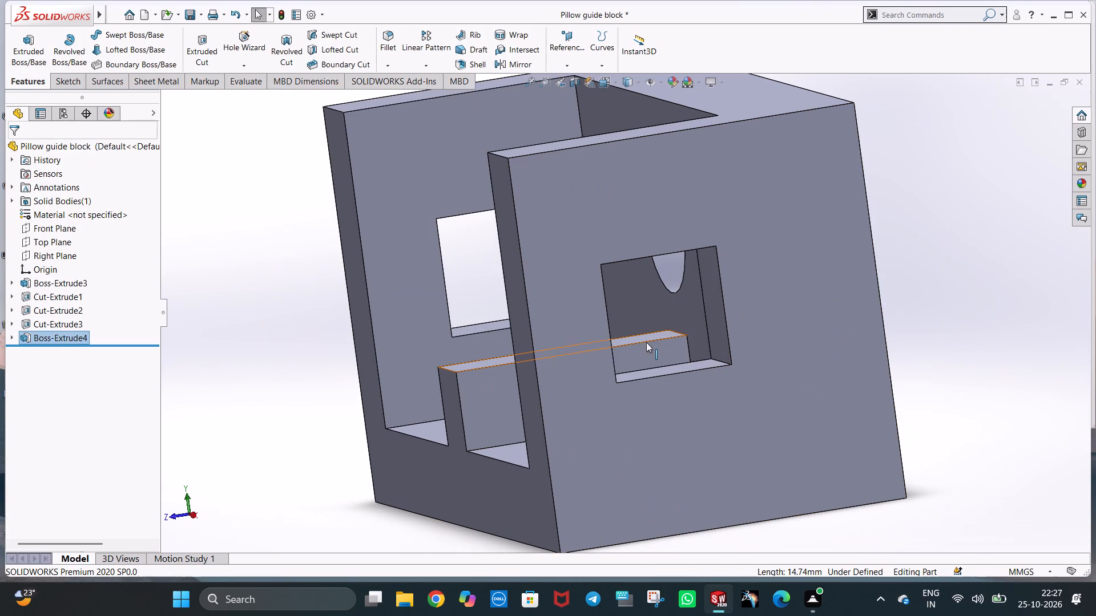
key("ctrl+1")
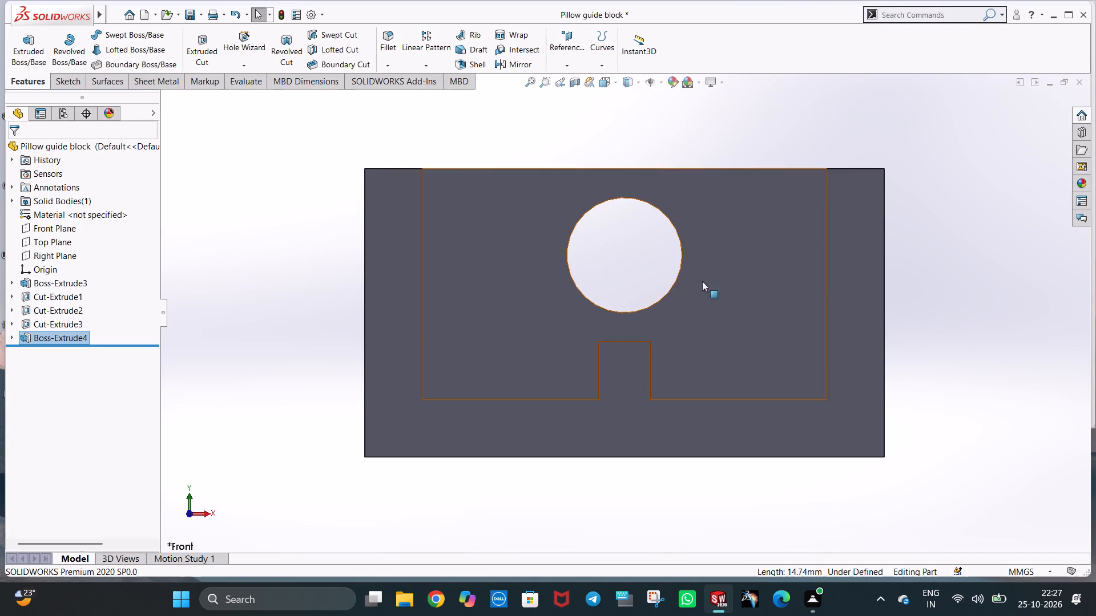
right_click(718, 298)
left_click(739, 286)
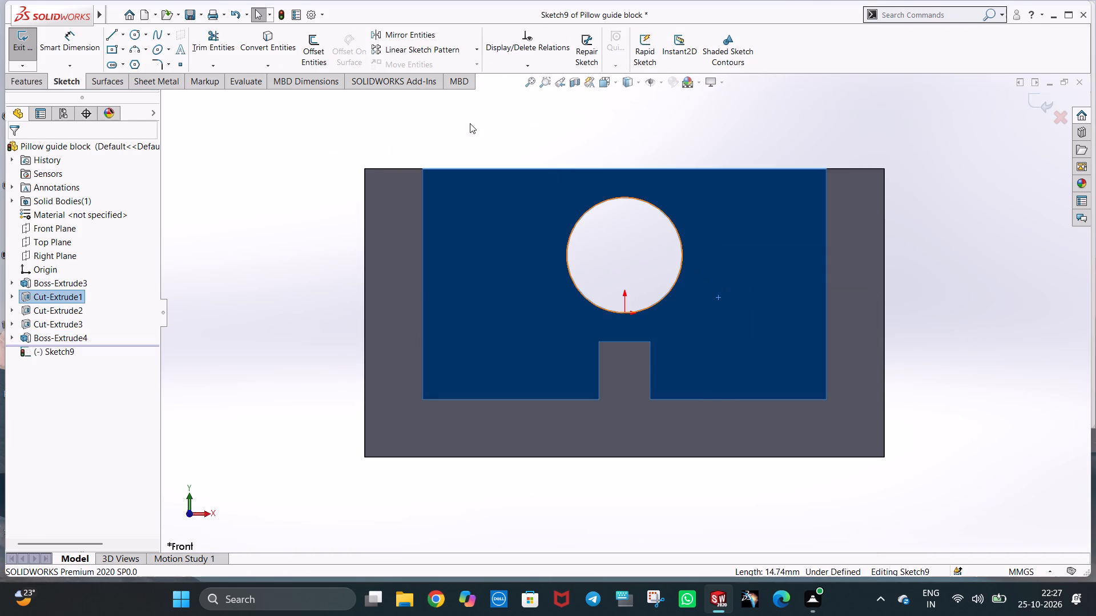
left_click(133, 38)
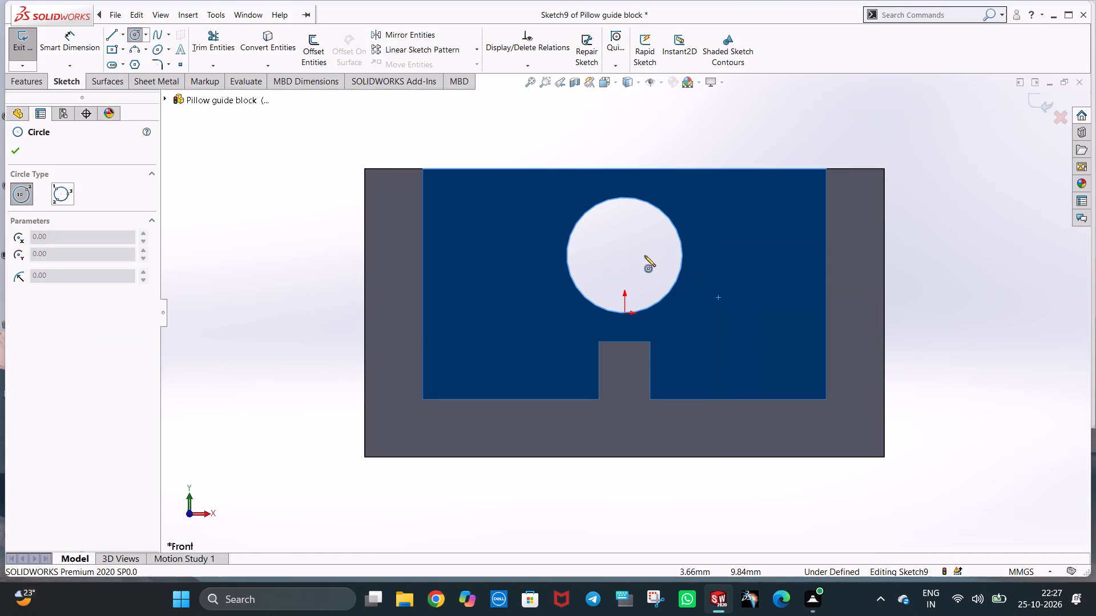
left_click(626, 254)
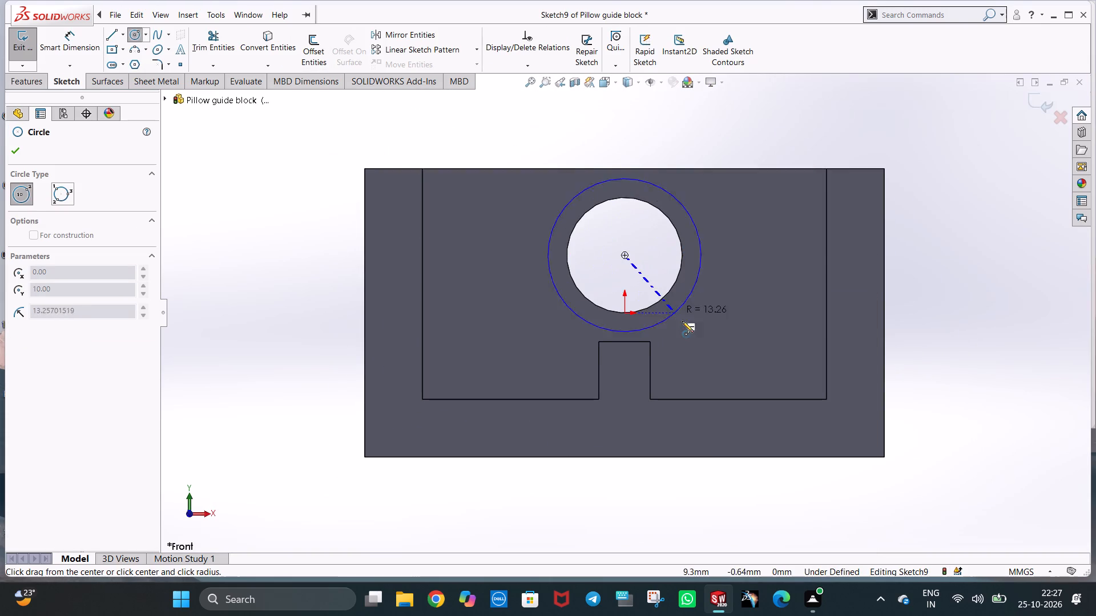
left_click(687, 326)
type("20")
key("Return")
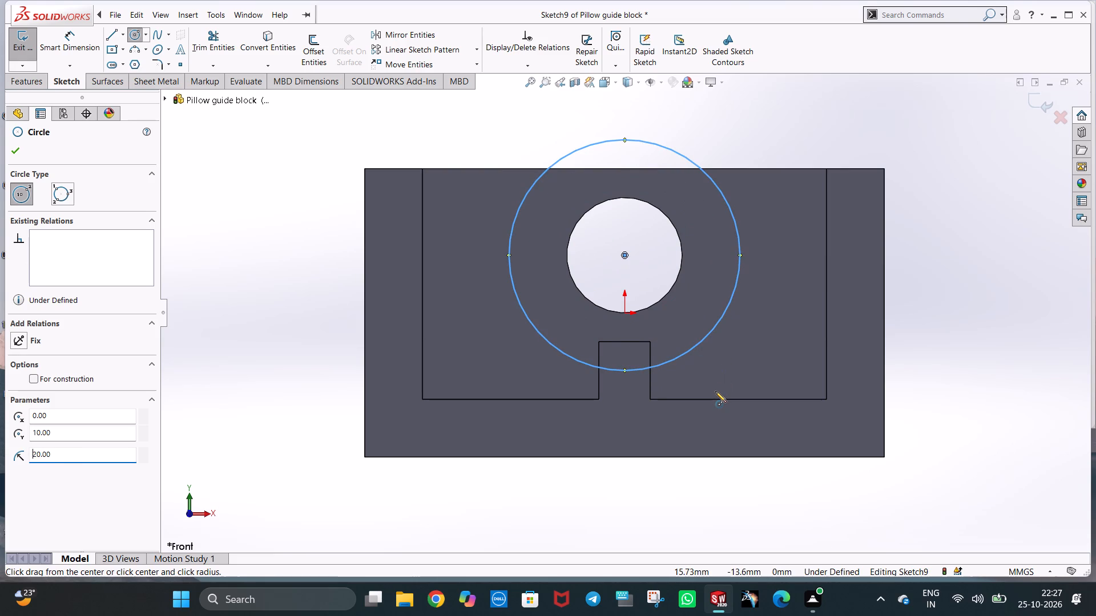
key("Escape")
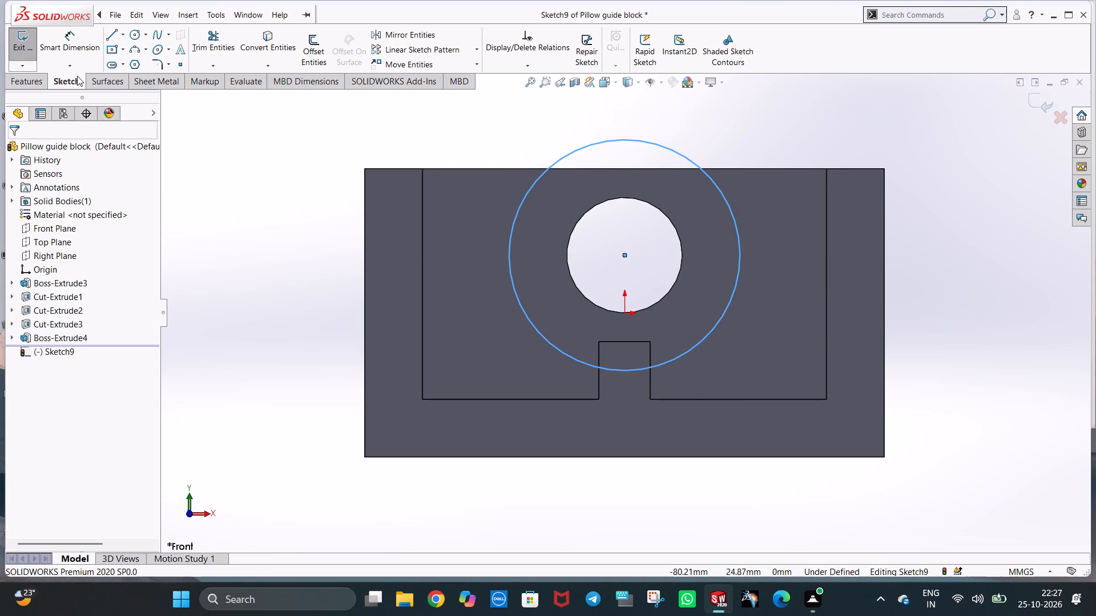
Draw a horizontal diameter line across the 20 mm radius circle and trim away the circle's upper half.
left_click(112, 29)
left_click(743, 257)
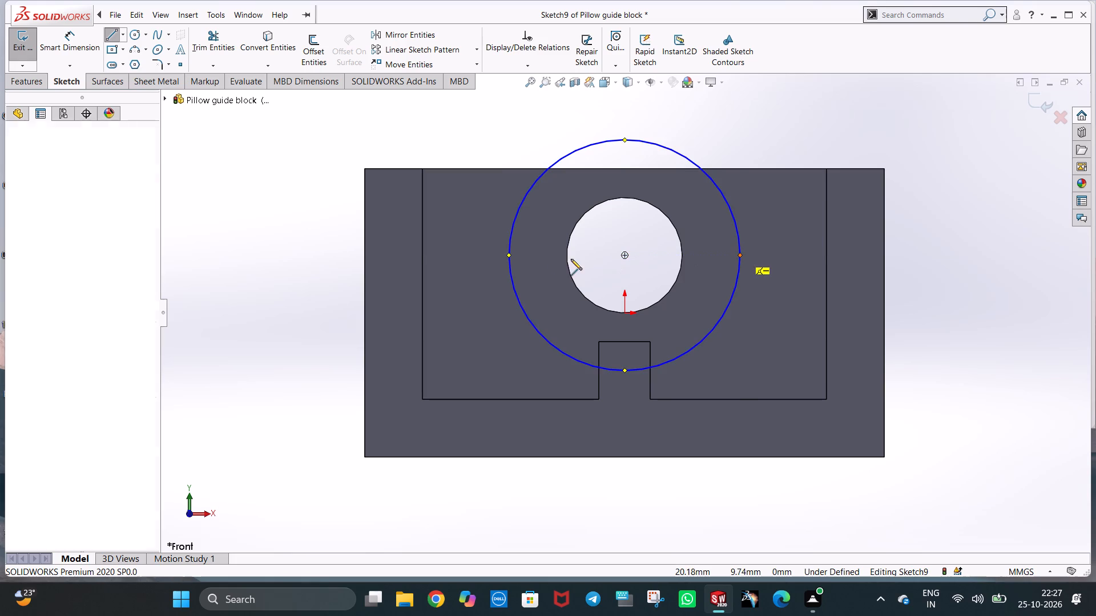
left_click(508, 256)
key("Escape")
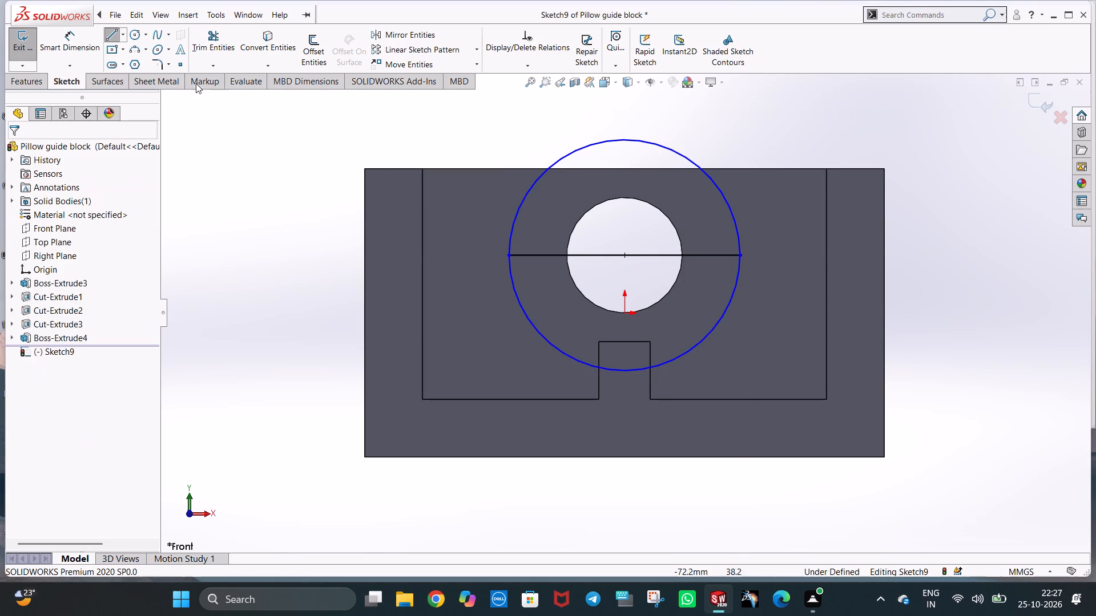
left_click(194, 47)
left_click_drag(500, 169, 593, 194)
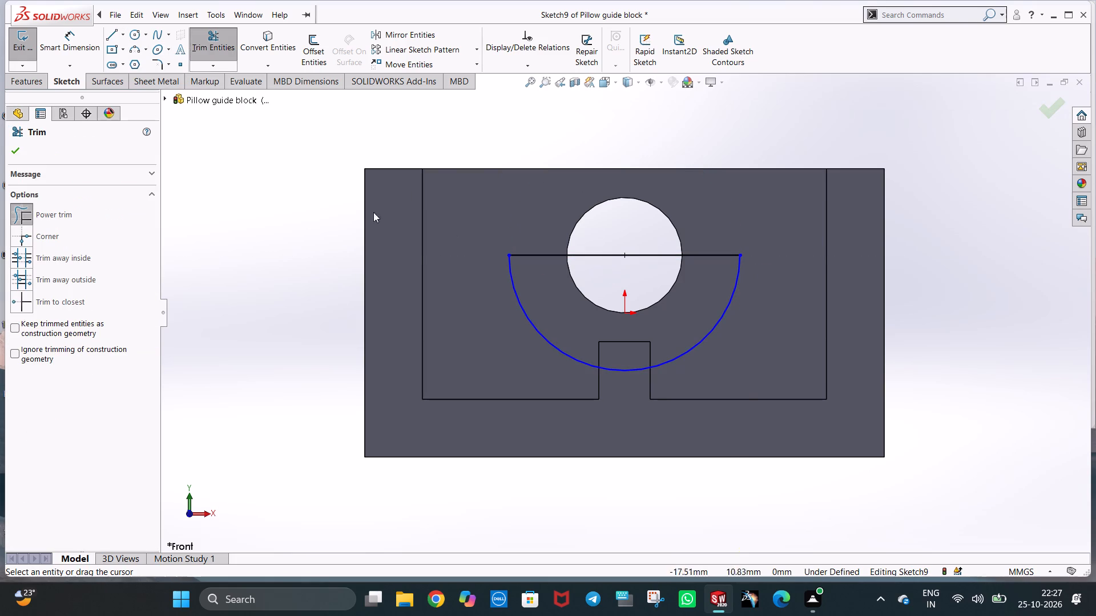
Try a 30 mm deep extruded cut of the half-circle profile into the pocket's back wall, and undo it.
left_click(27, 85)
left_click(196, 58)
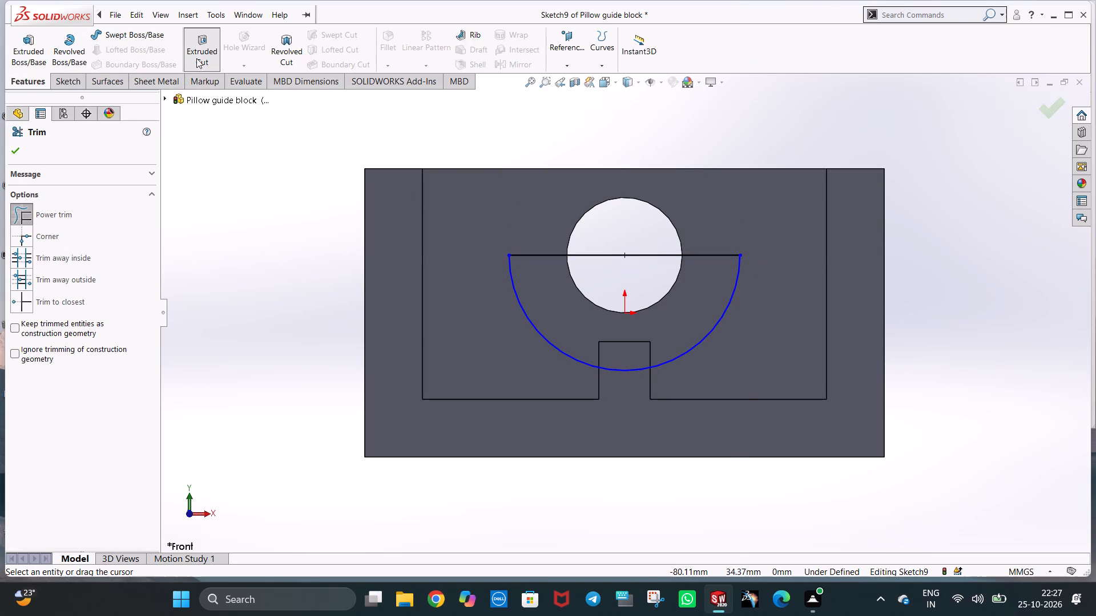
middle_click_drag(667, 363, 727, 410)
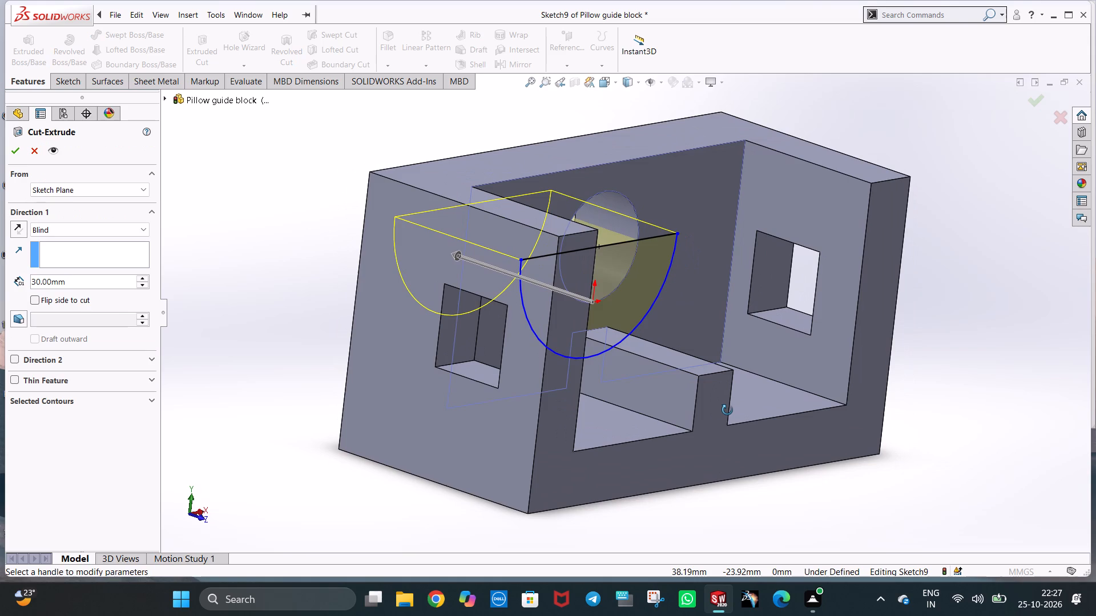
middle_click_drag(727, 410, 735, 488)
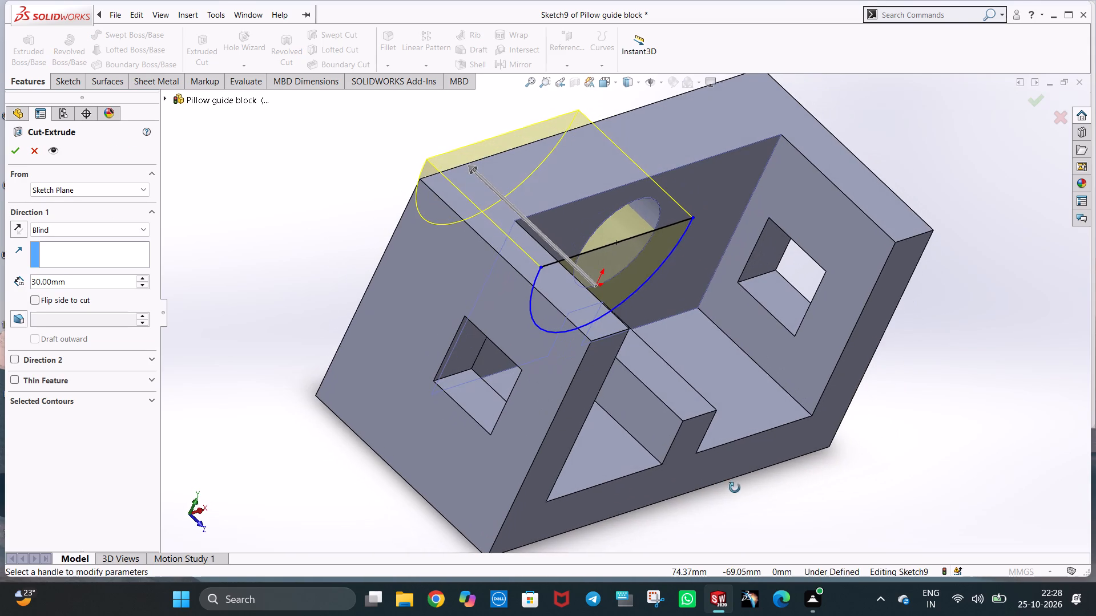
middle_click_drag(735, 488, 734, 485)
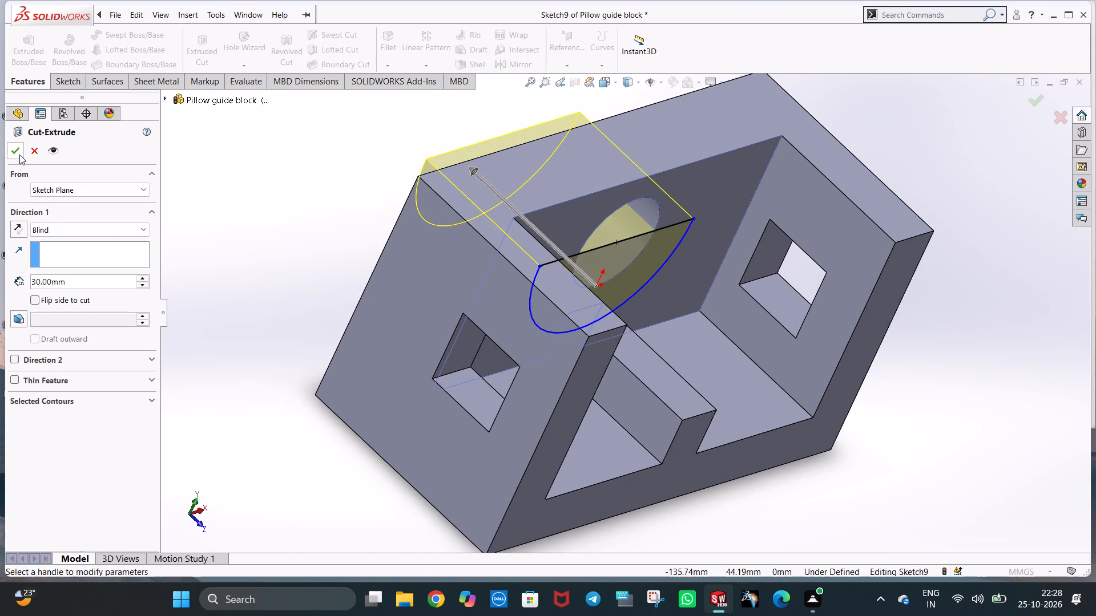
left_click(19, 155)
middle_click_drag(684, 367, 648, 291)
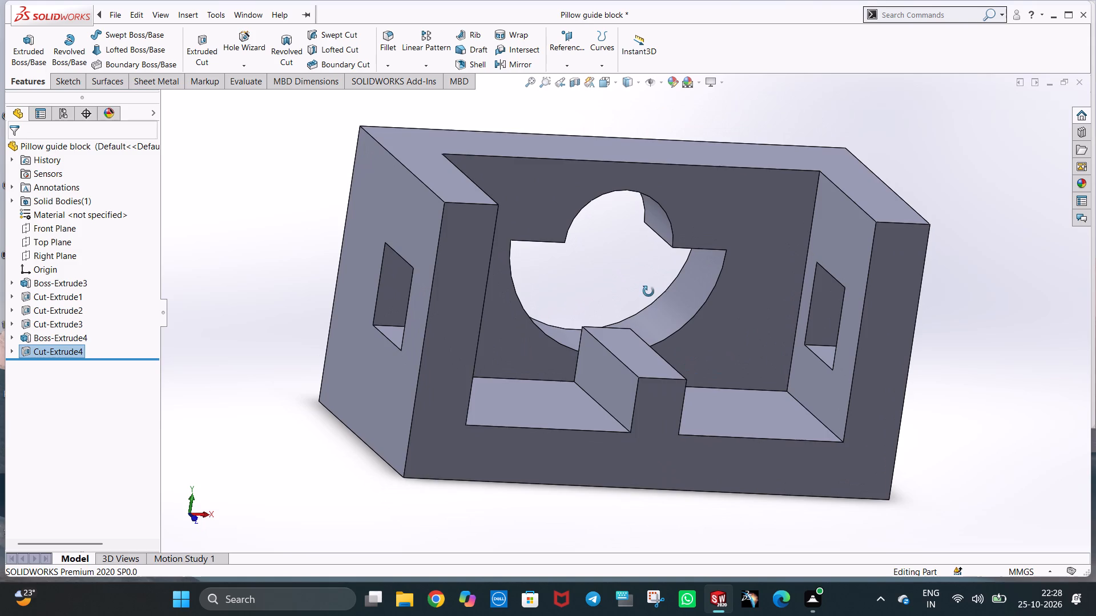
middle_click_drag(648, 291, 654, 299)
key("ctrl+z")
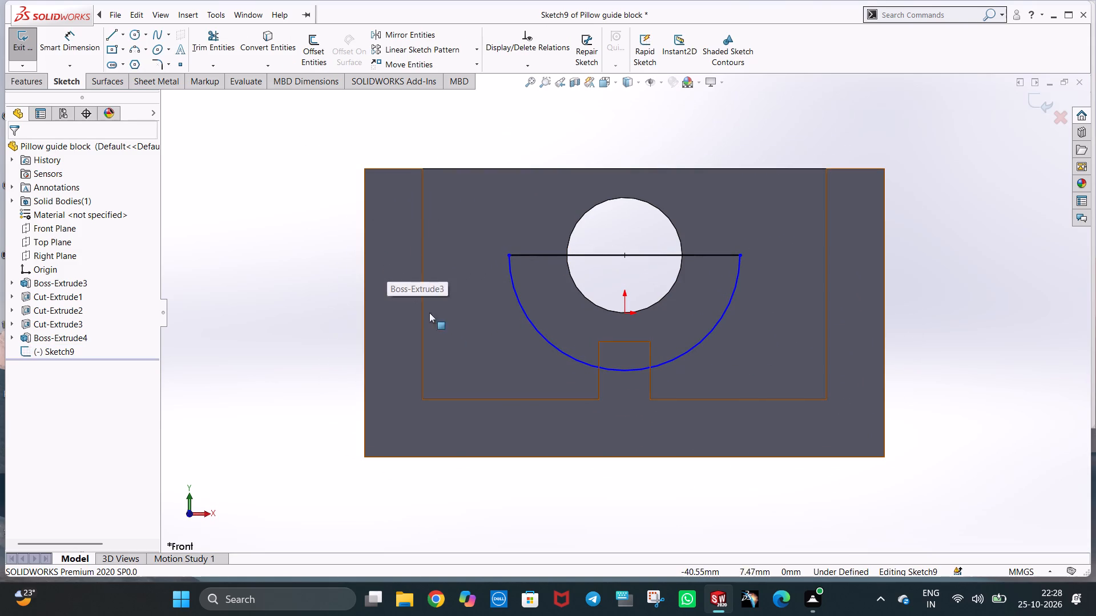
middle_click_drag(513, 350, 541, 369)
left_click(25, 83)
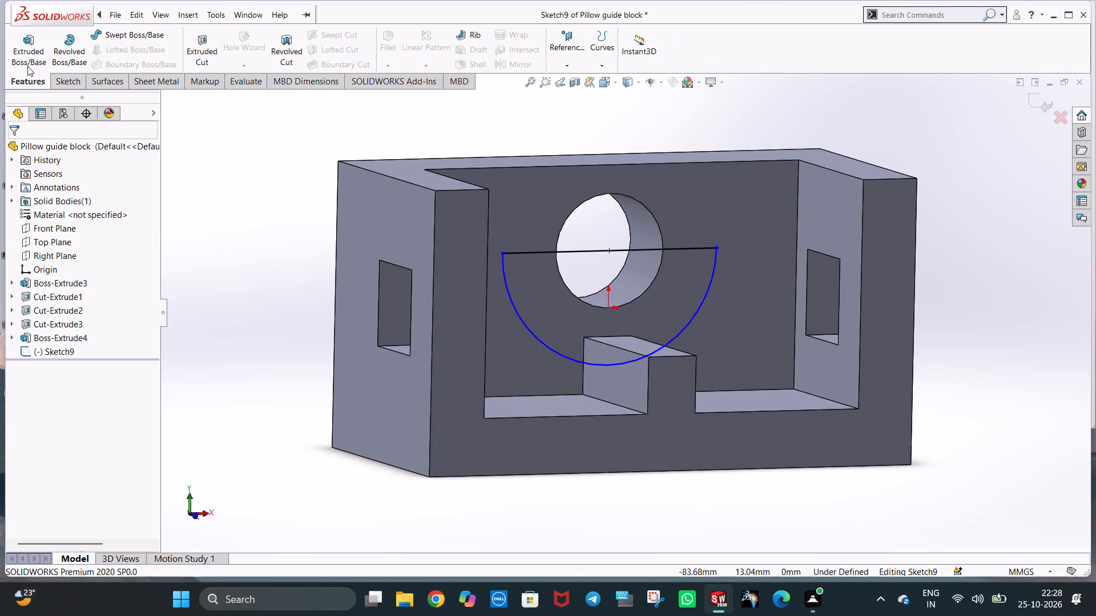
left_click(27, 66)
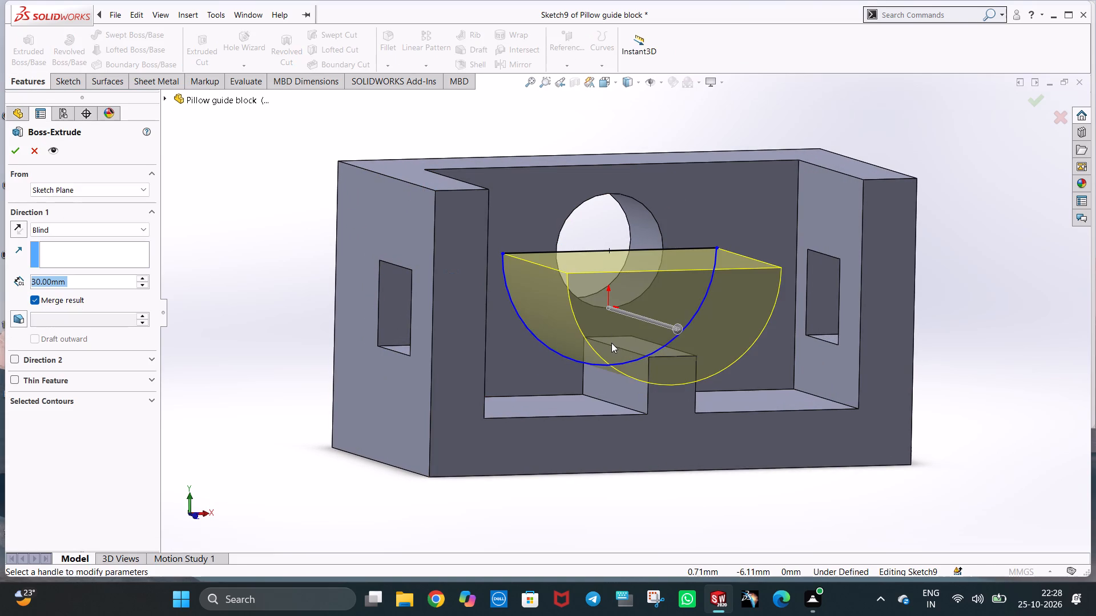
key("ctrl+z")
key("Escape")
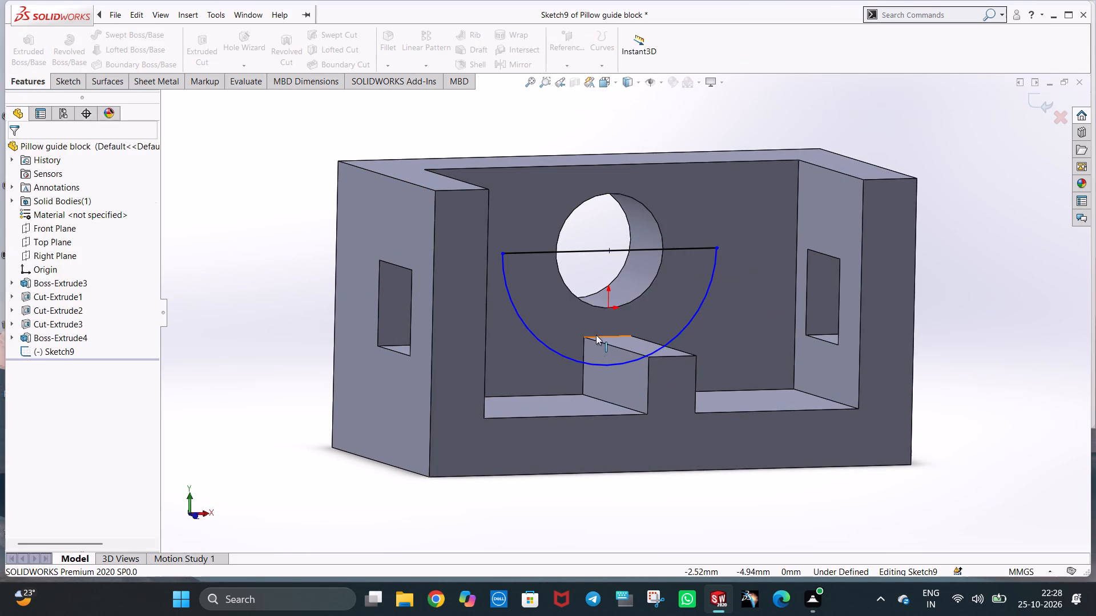
In front view, add a 10 mm radius circle to the half-circle sketch, concentric with it and matching the round hole.
key("ctrl+1")
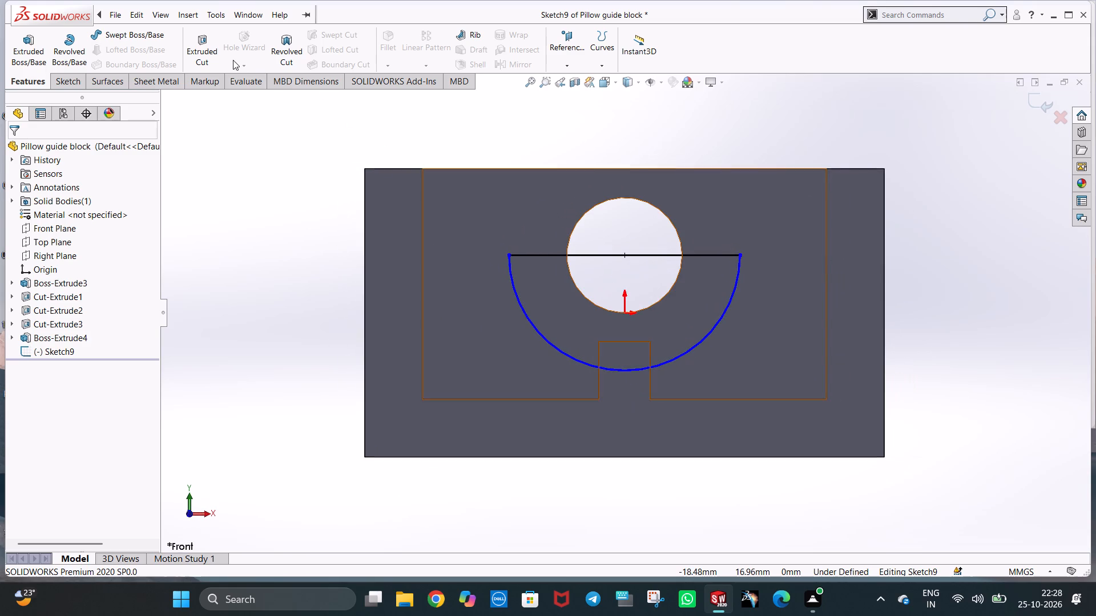
left_click(69, 80)
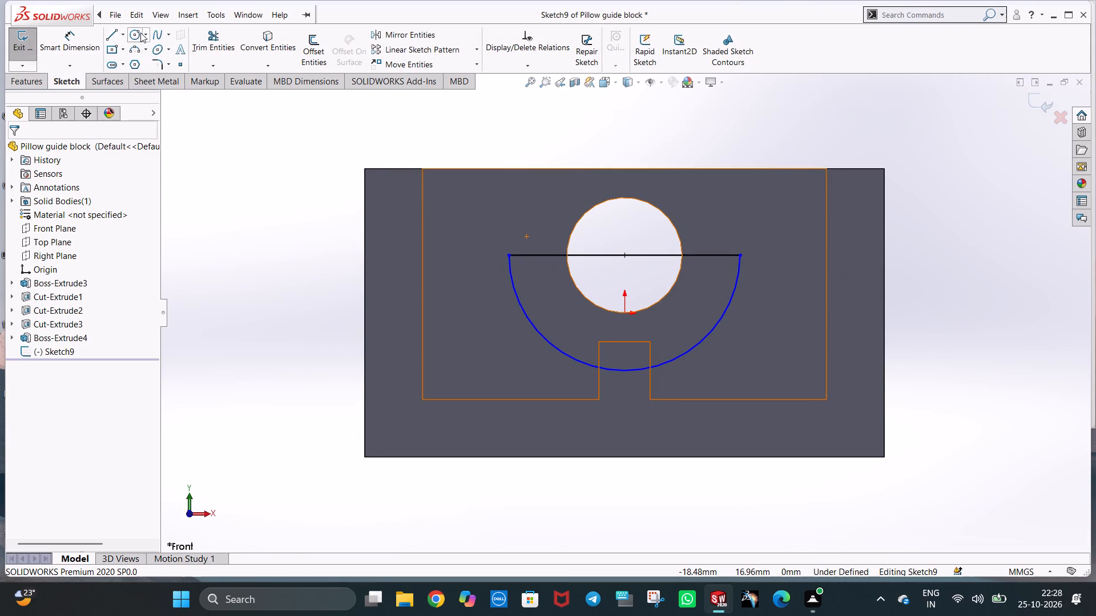
left_click(136, 35)
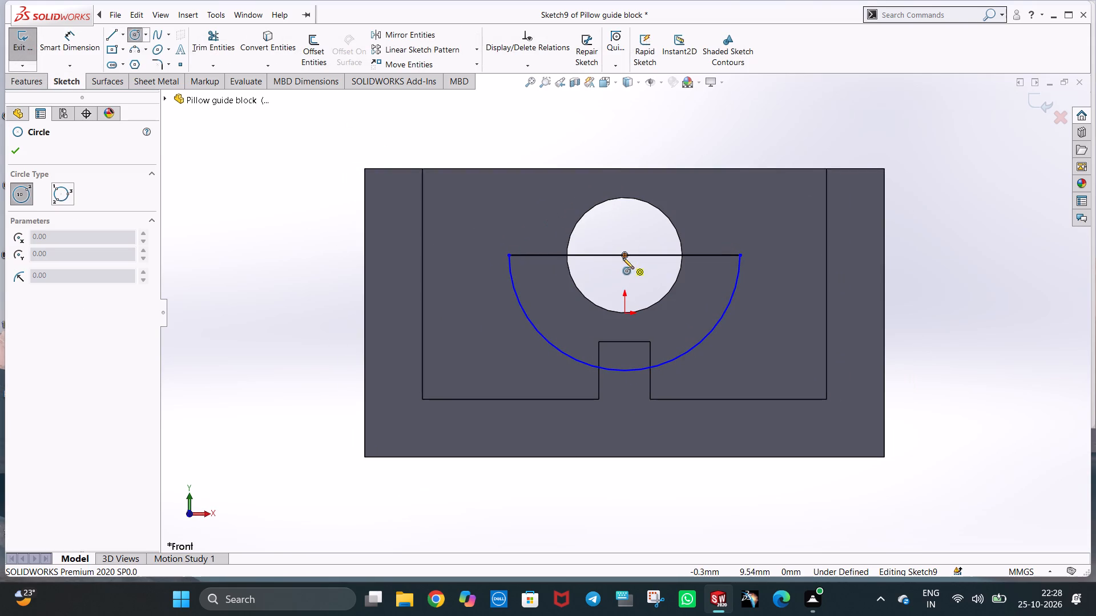
left_click(623, 257)
left_click(632, 311)
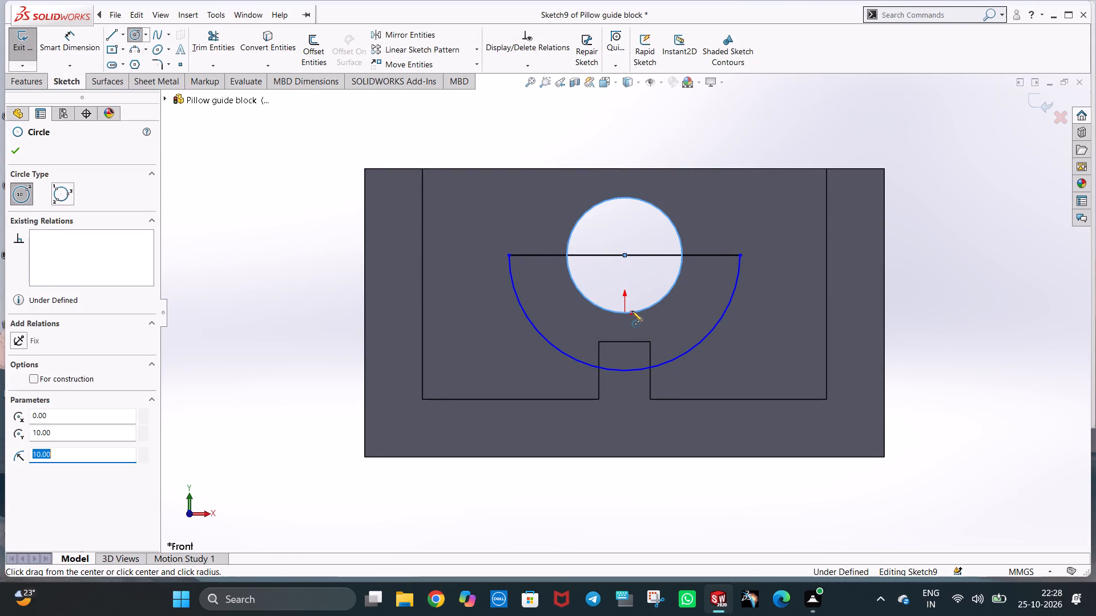
key("Escape")
Trim the diameter line inside the 10 mm radius circle and that circle's upper half, leaving a half-ring profile.
left_click(212, 47)
left_click_drag(598, 242, 601, 249)
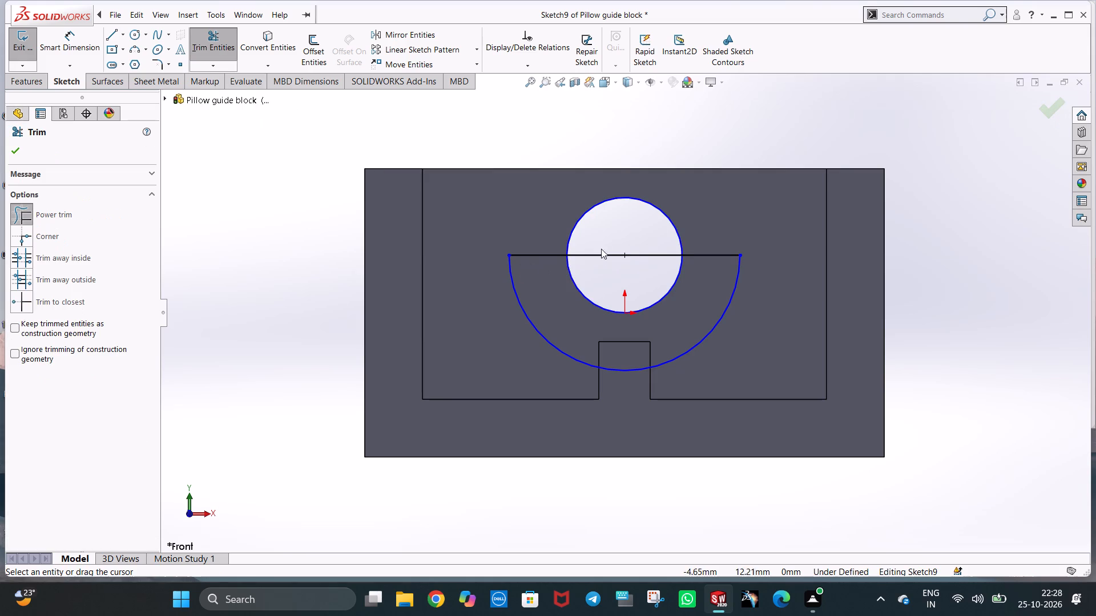
left_click_drag(601, 249, 647, 261)
left_click_drag(692, 200, 578, 216)
key("Escape")
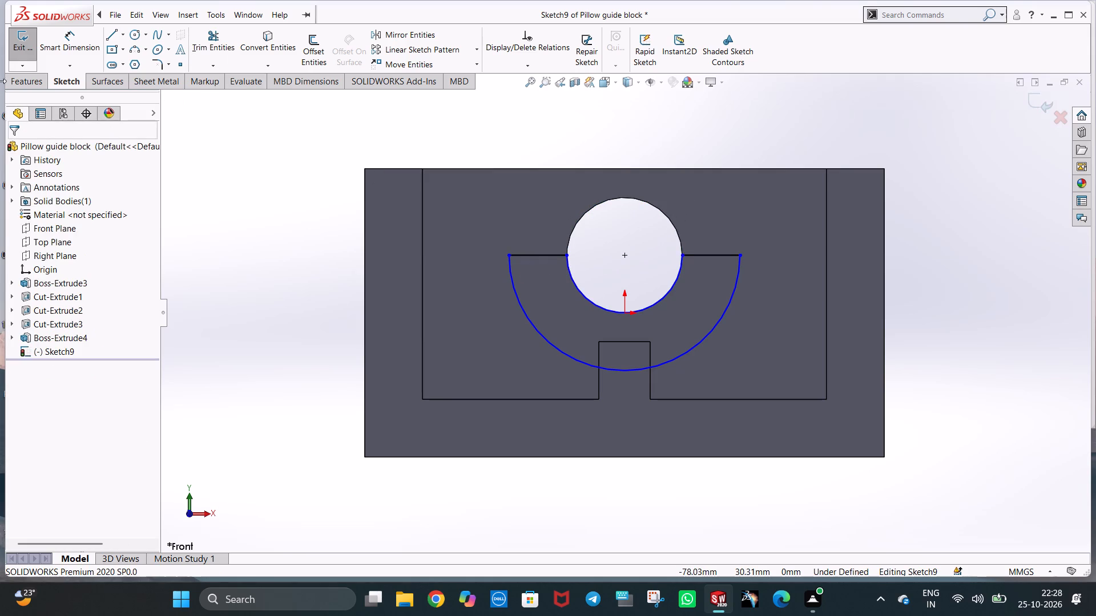
Extrude the half-ring profile 5 mm as a boss from the pocket's back wall towards the front.
left_click(25, 86)
left_click(29, 62)
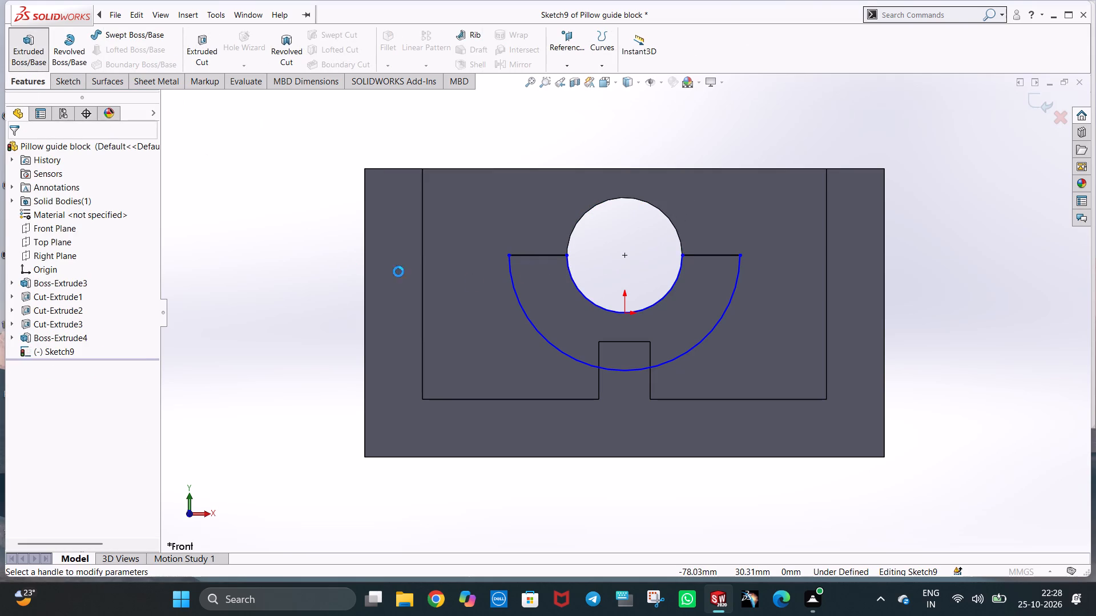
middle_click_drag(483, 314, 505, 334)
middle_click_drag(467, 309, 476, 315)
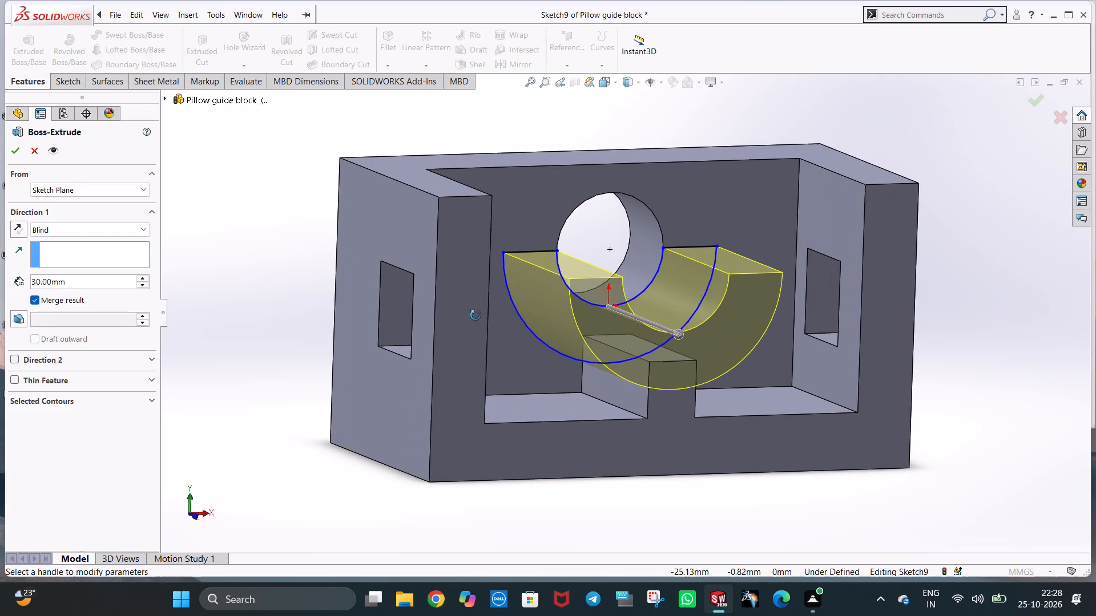
middle_click_drag(476, 315, 479, 319)
left_click_drag(82, 282, 54, 279)
key("5")
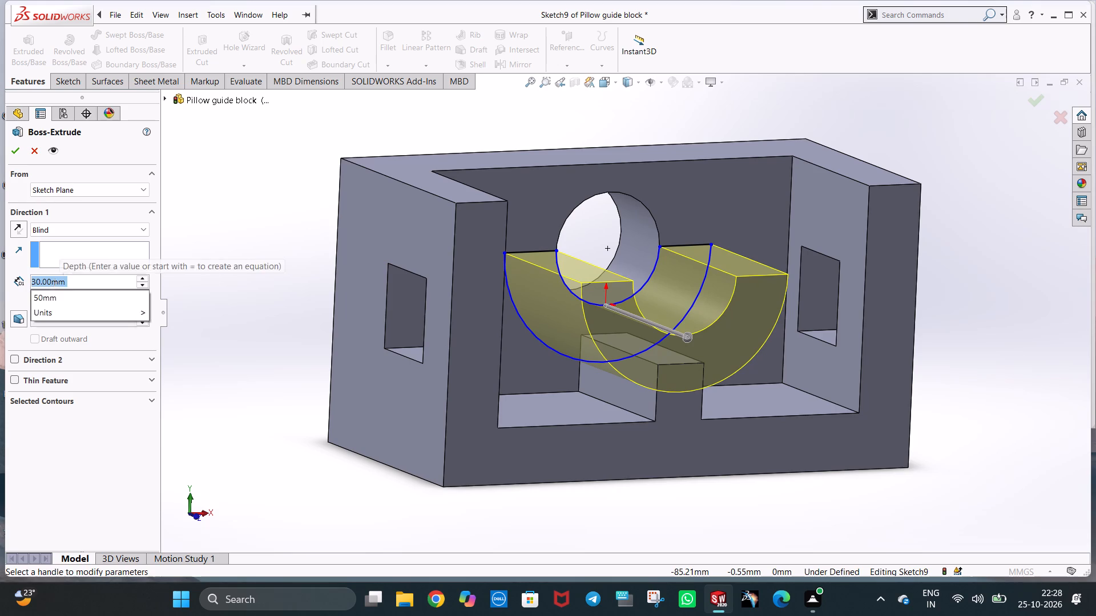
key("Return")
left_click(14, 148)
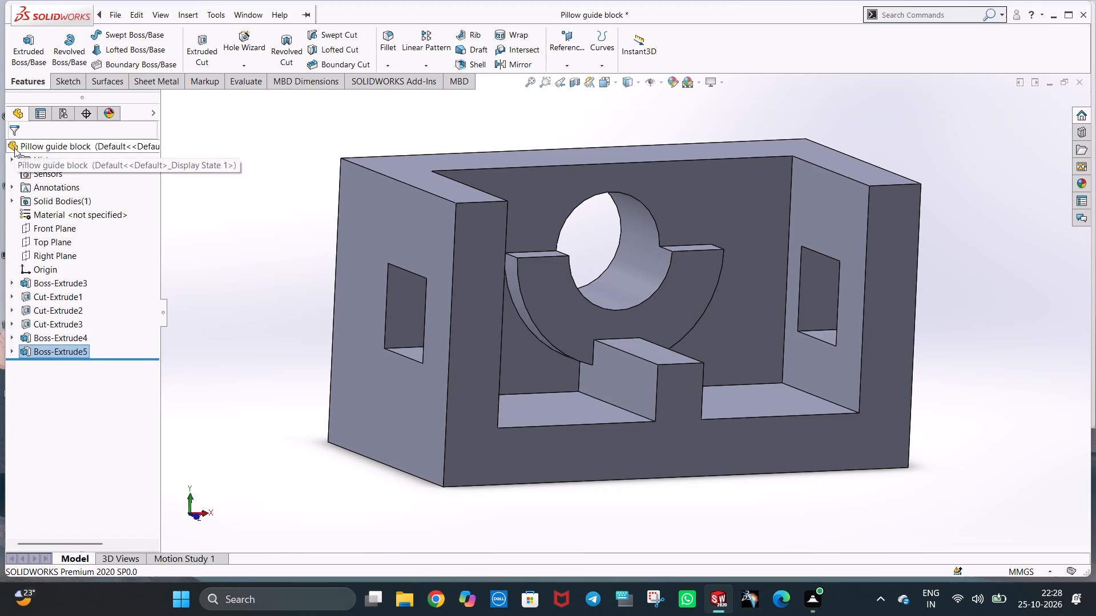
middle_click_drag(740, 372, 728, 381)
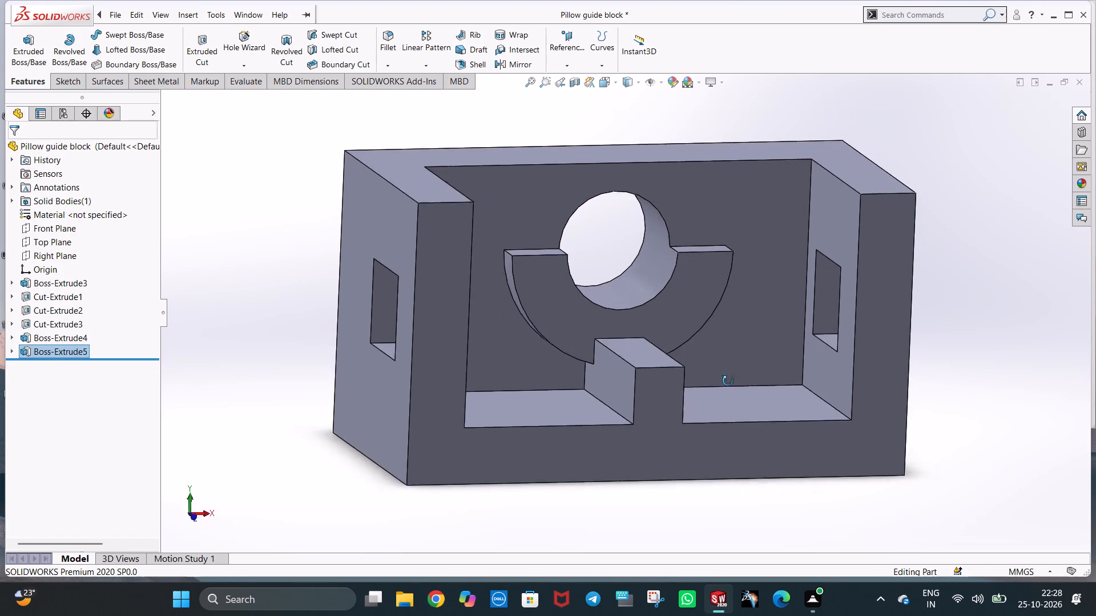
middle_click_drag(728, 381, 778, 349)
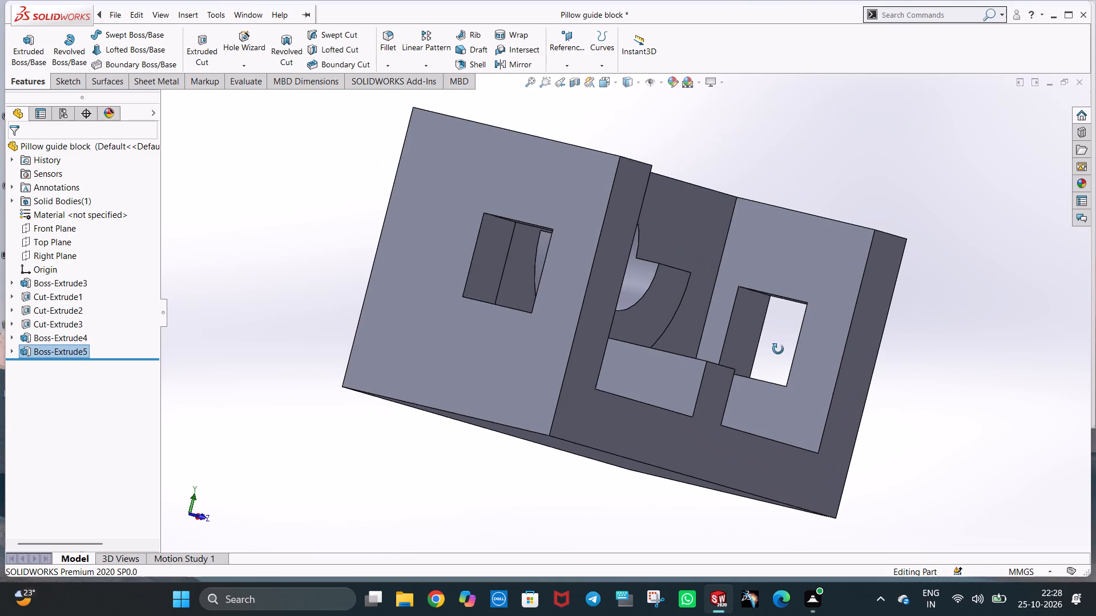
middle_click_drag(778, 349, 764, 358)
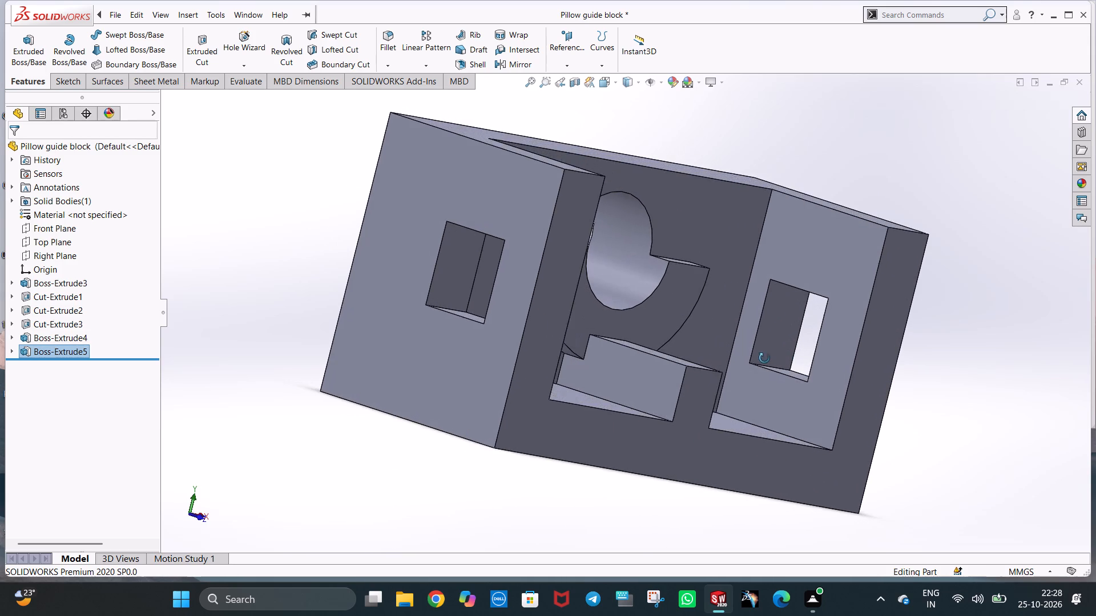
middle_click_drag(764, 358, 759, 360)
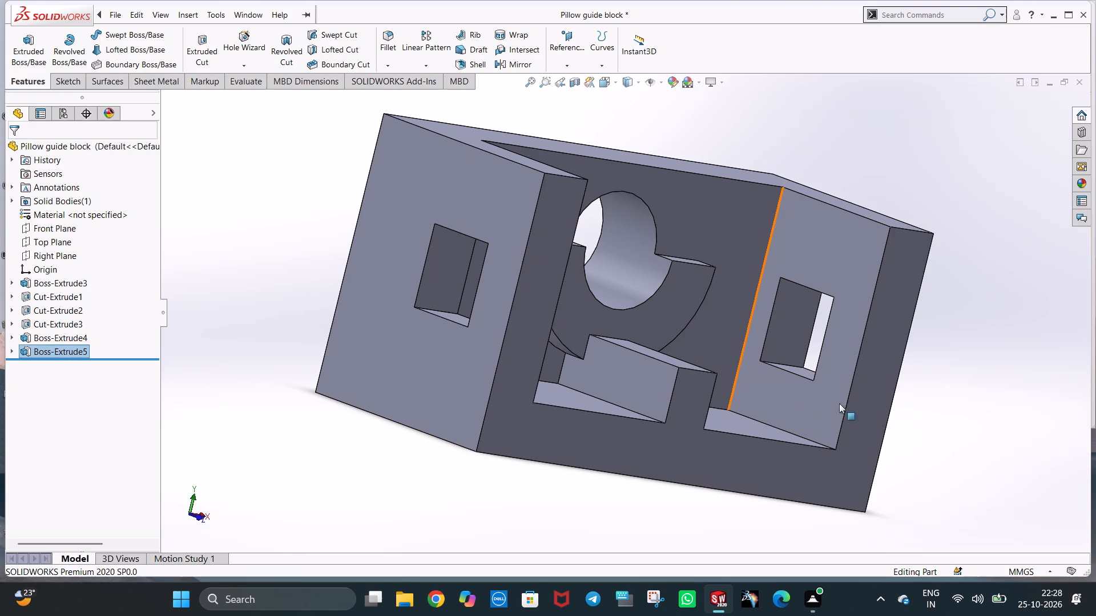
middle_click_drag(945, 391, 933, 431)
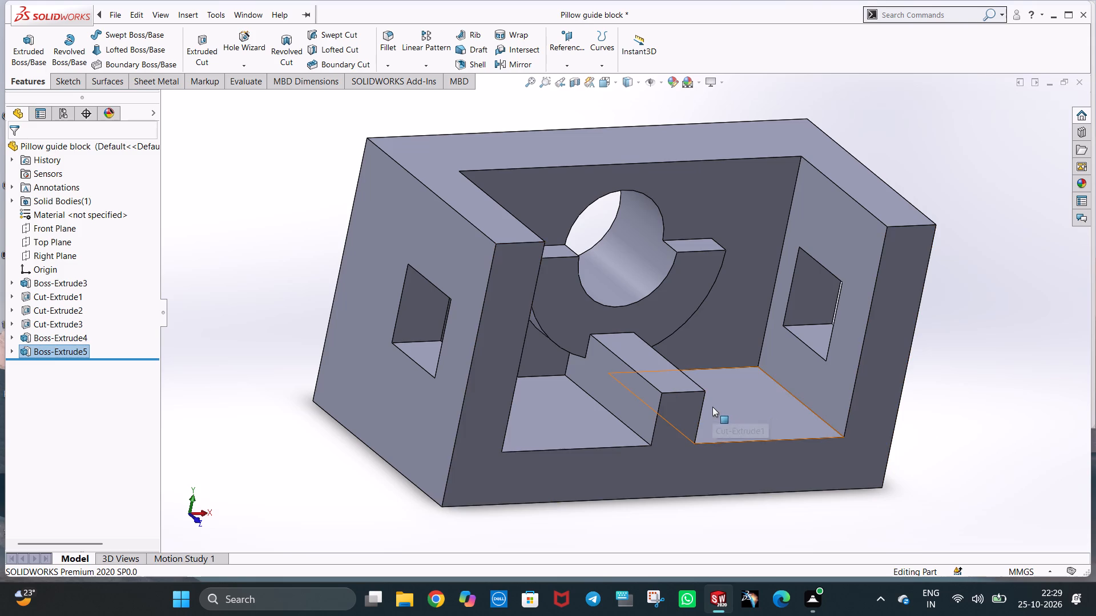
On the floor rib's side face, sketch a closed triangle joining its upper rear, lower front and upper front corners.
middle_click_drag(746, 408, 691, 374)
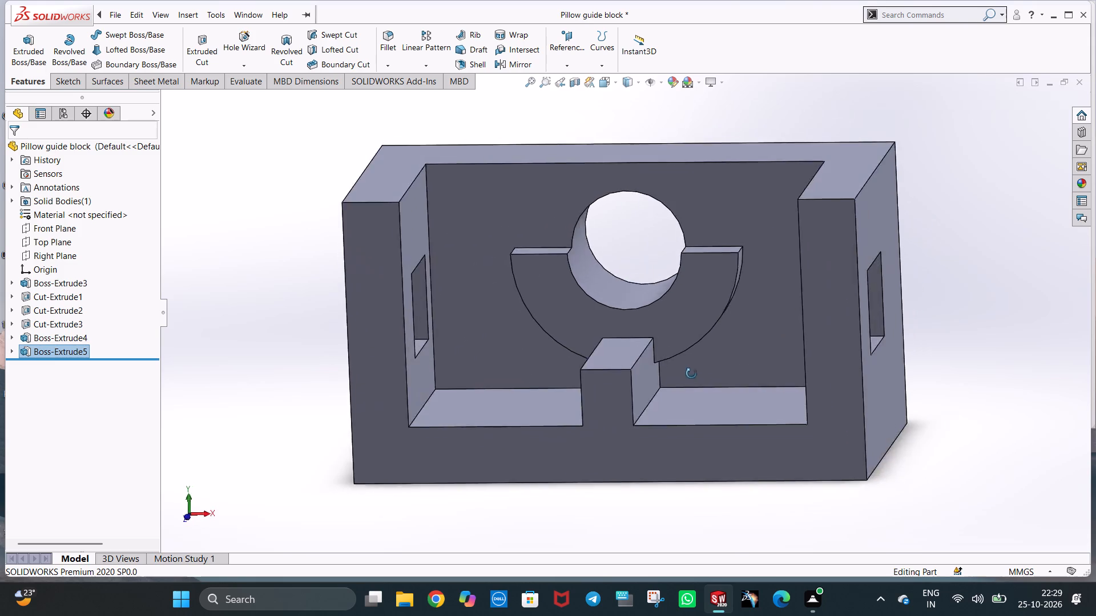
middle_click_drag(691, 374, 615, 400)
right_click(661, 358)
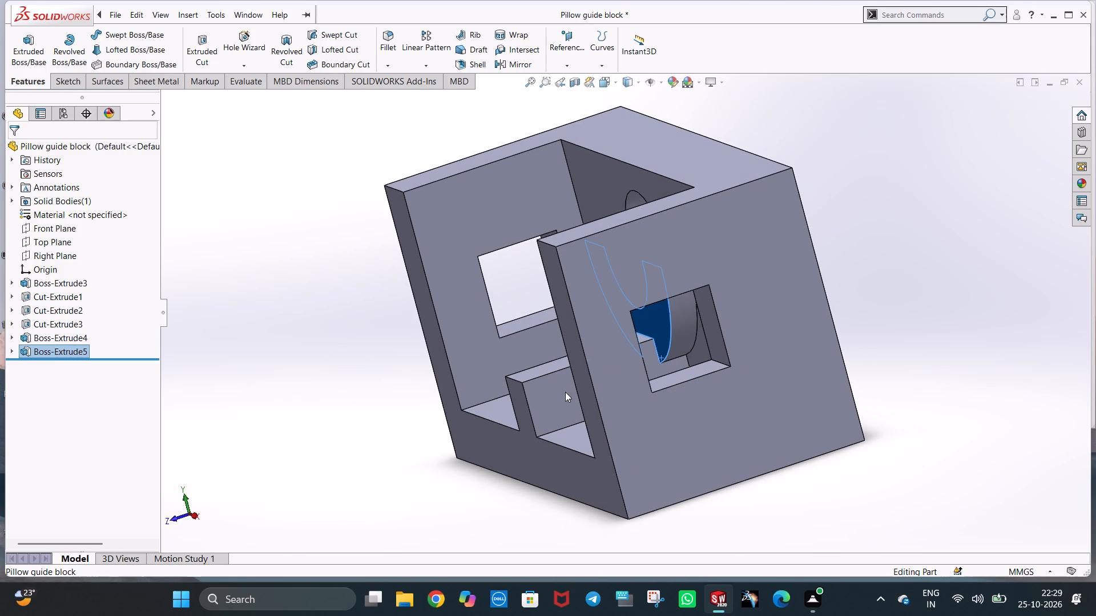
right_click(548, 404)
left_click(580, 334)
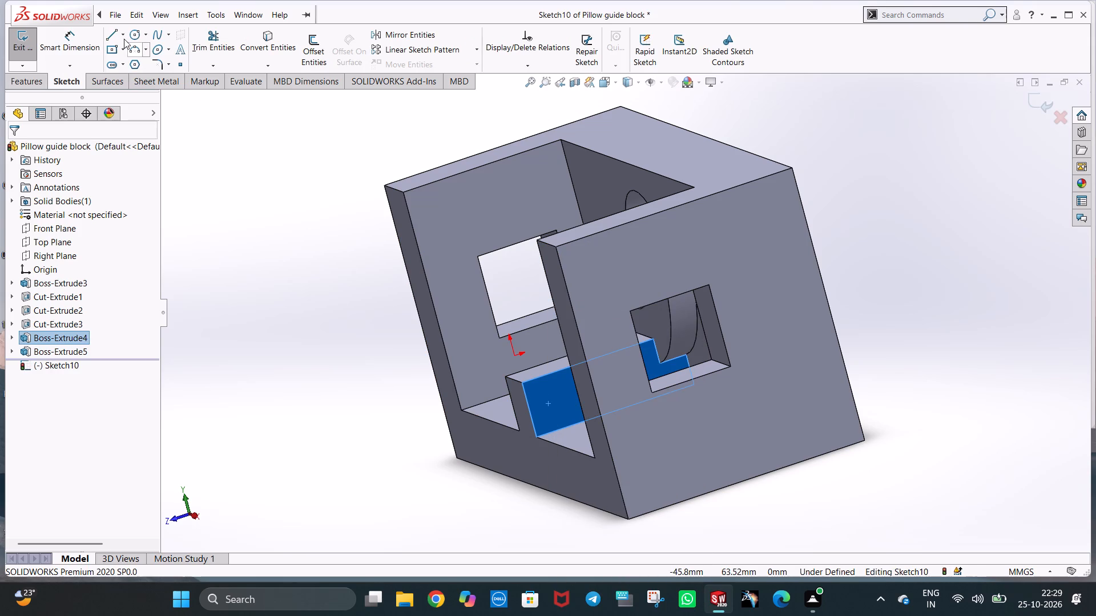
left_click(118, 35)
left_click(655, 339)
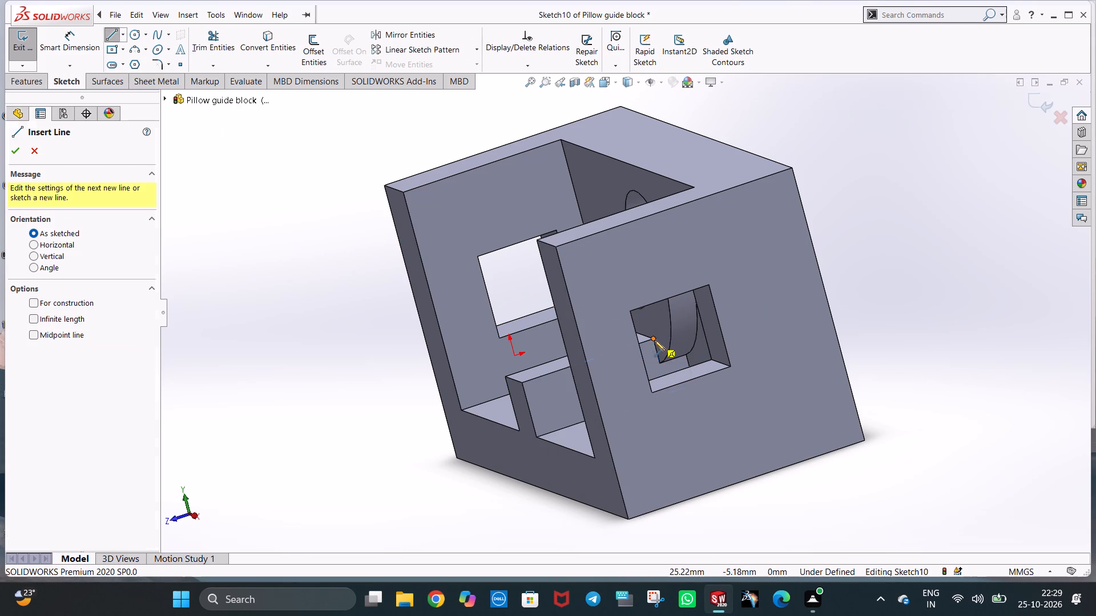
left_click(537, 438)
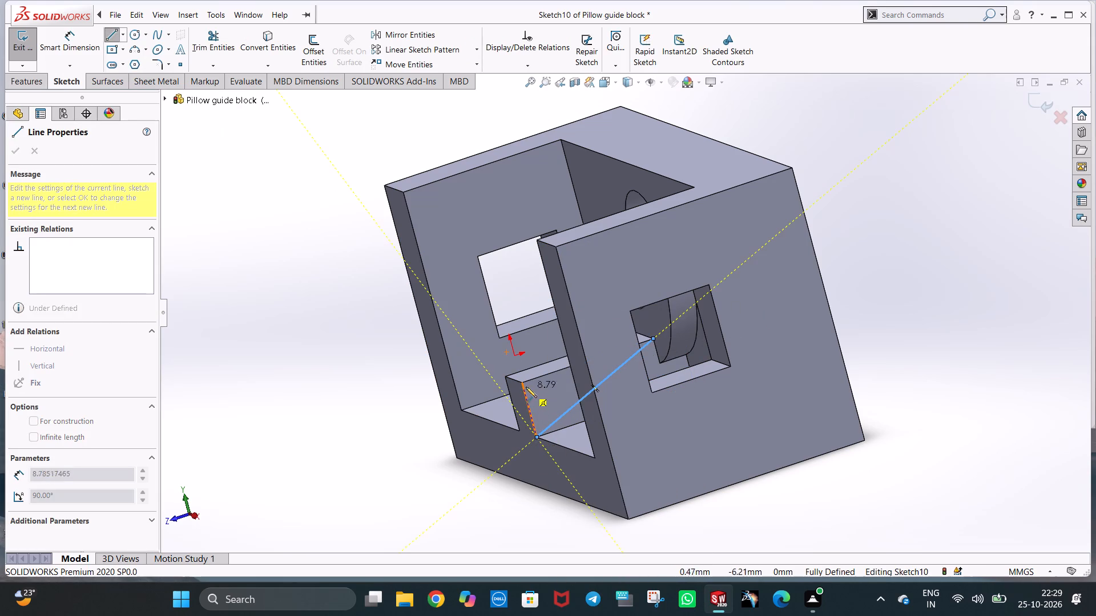
left_click(523, 380)
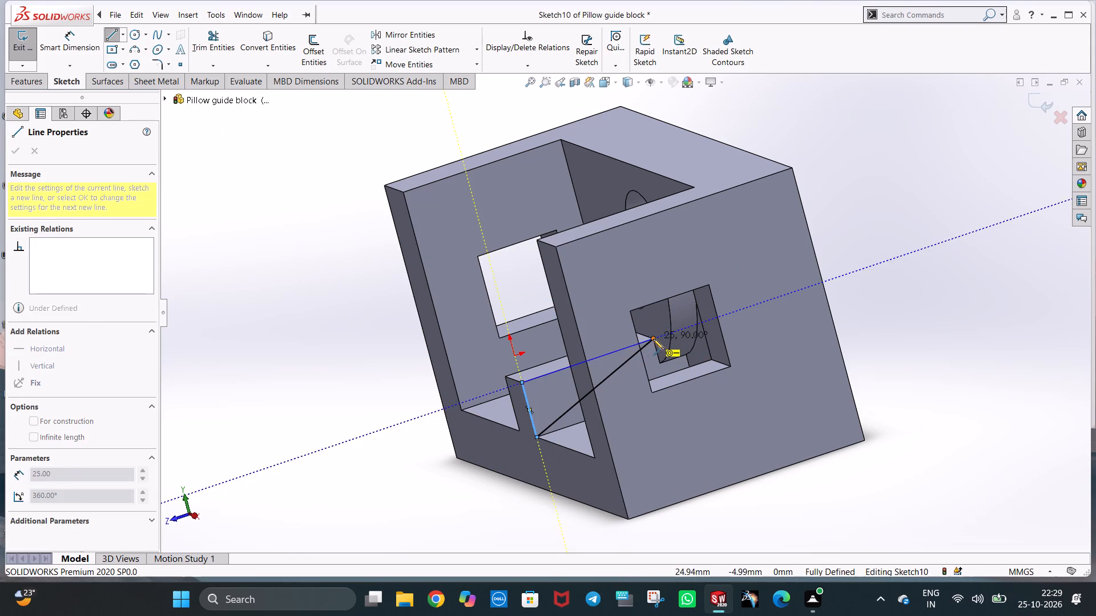
left_click(654, 338)
key("Escape")
key("Escape")
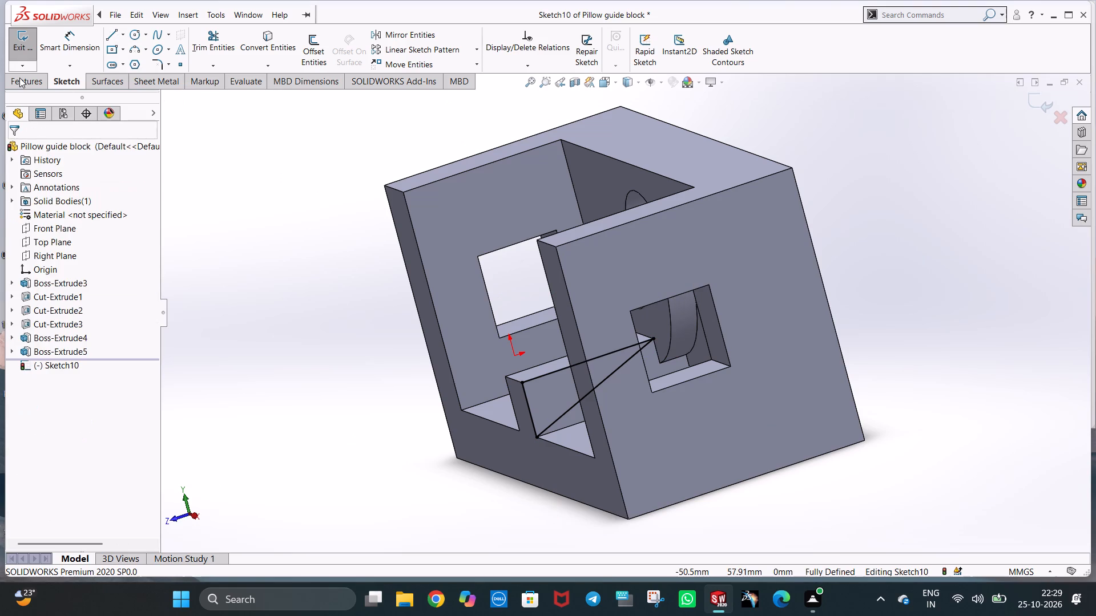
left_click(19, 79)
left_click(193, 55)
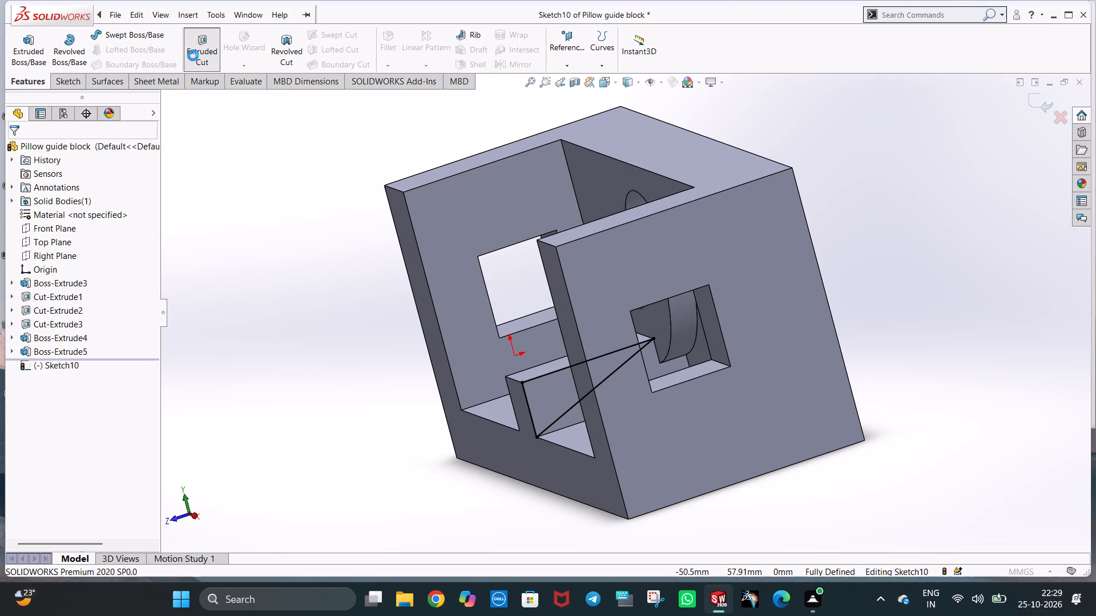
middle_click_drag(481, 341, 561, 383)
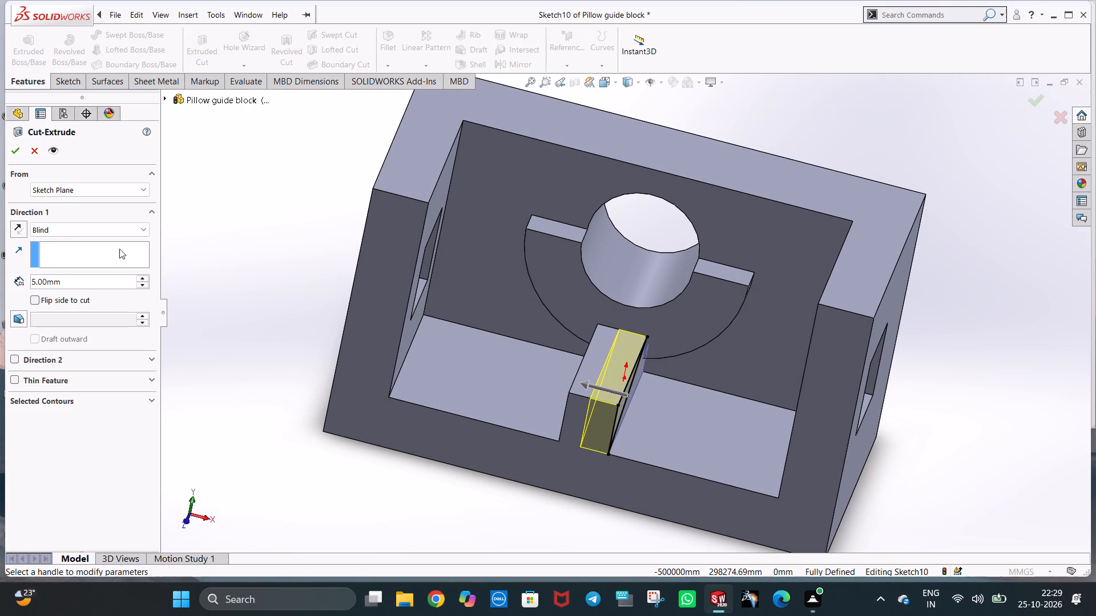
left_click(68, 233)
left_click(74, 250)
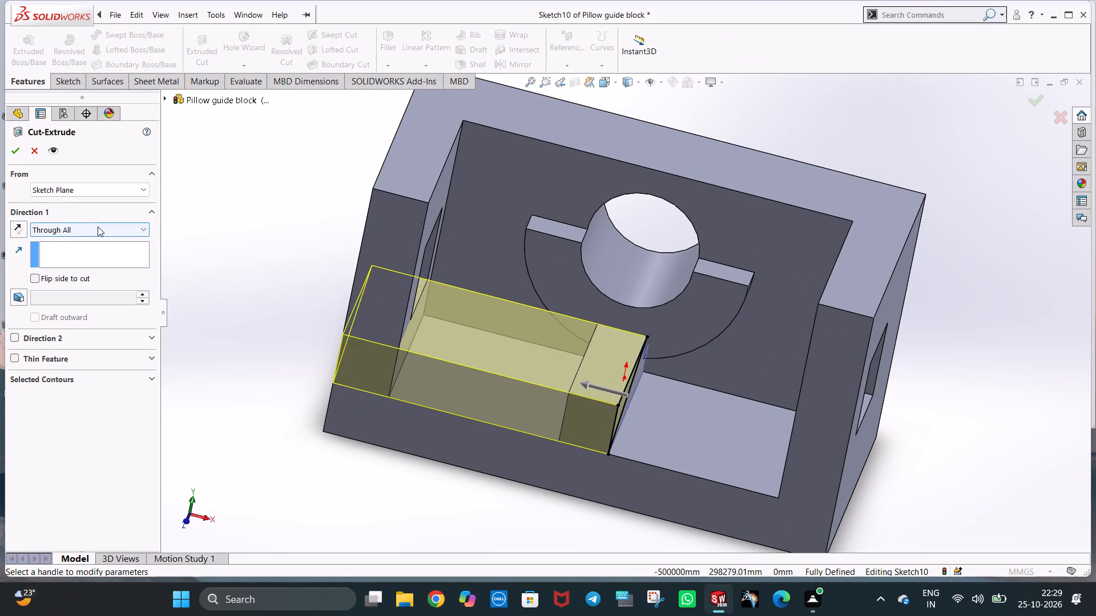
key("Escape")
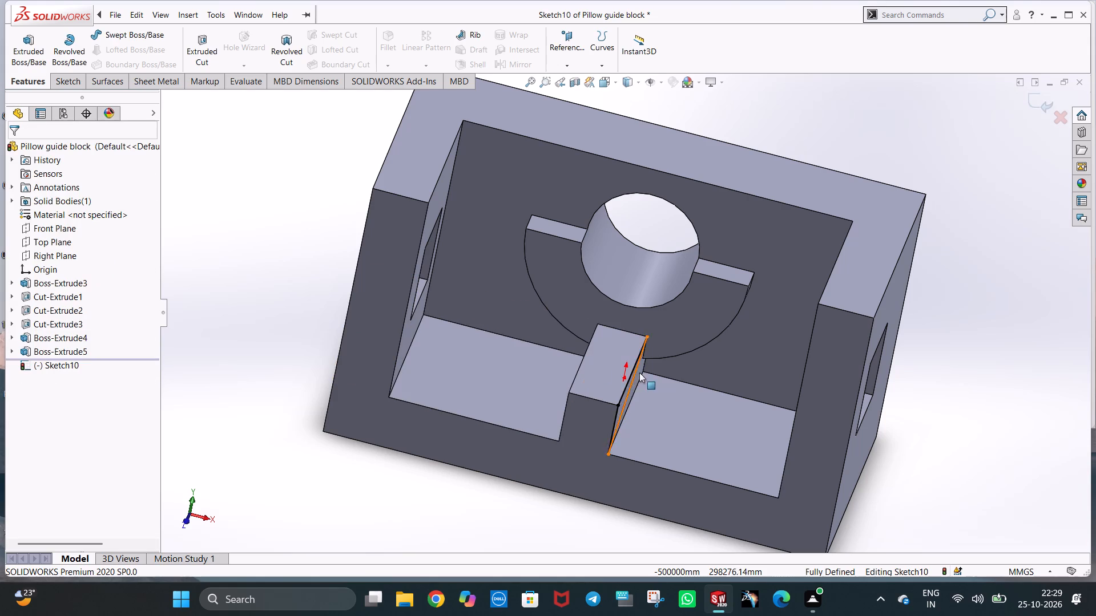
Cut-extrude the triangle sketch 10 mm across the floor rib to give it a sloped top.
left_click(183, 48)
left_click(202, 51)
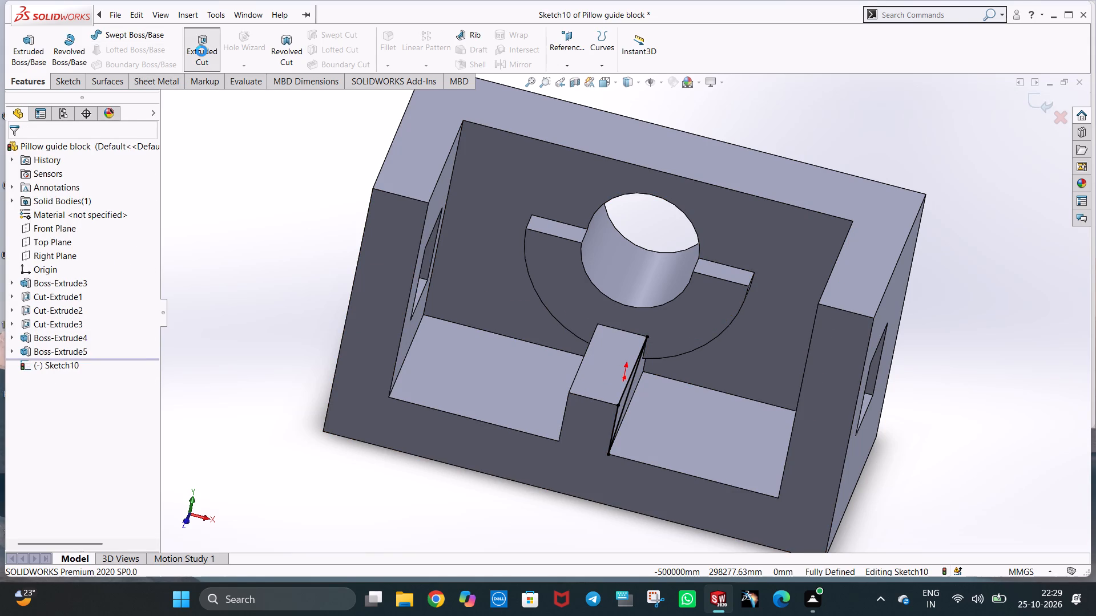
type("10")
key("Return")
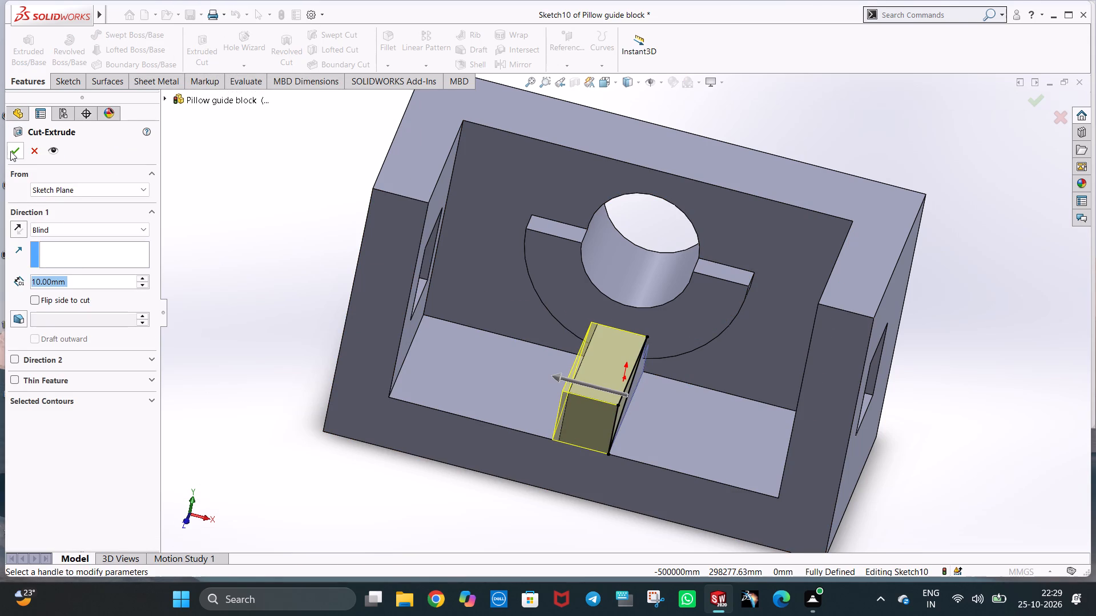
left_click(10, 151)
Examine the sloped rib, half-ring boss and side cut-outs from several angles.
middle_click_drag(715, 402, 766, 437)
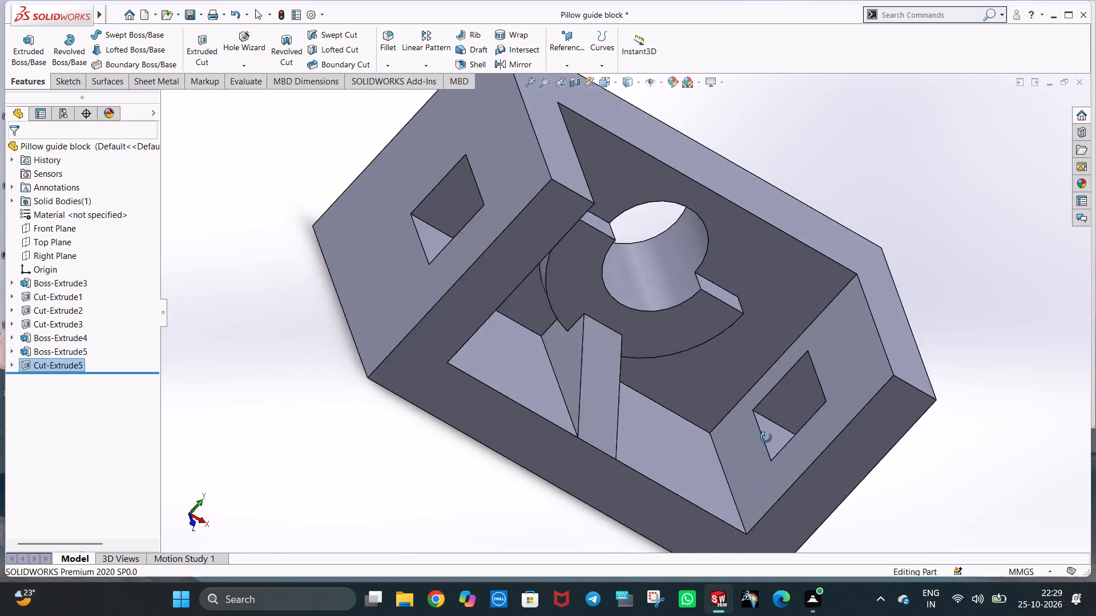
middle_click_drag(766, 437, 806, 451)
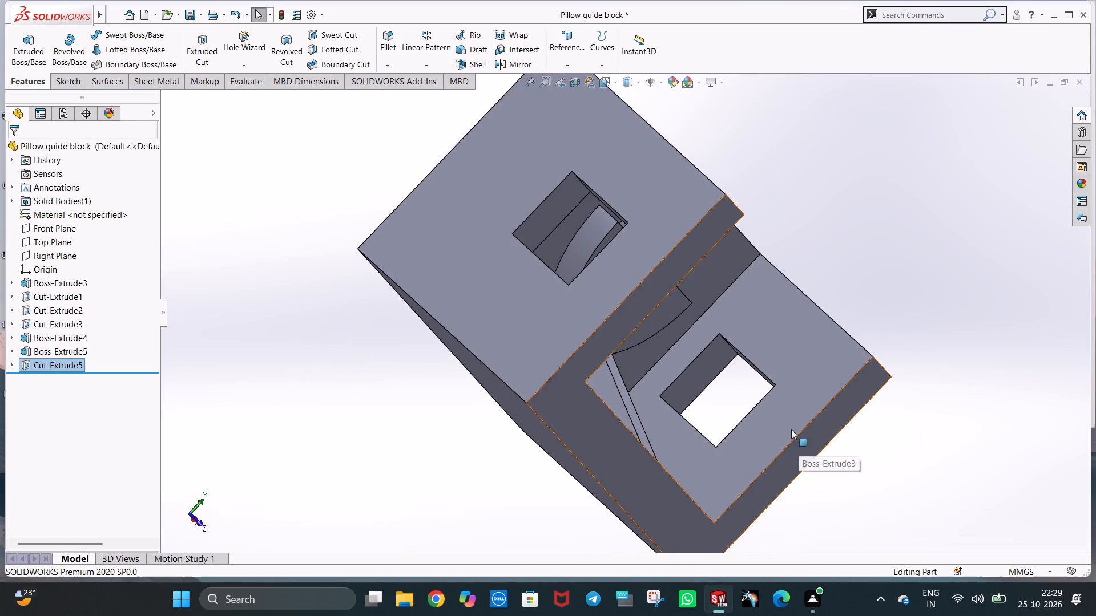
middle_click_drag(675, 353, 630, 408)
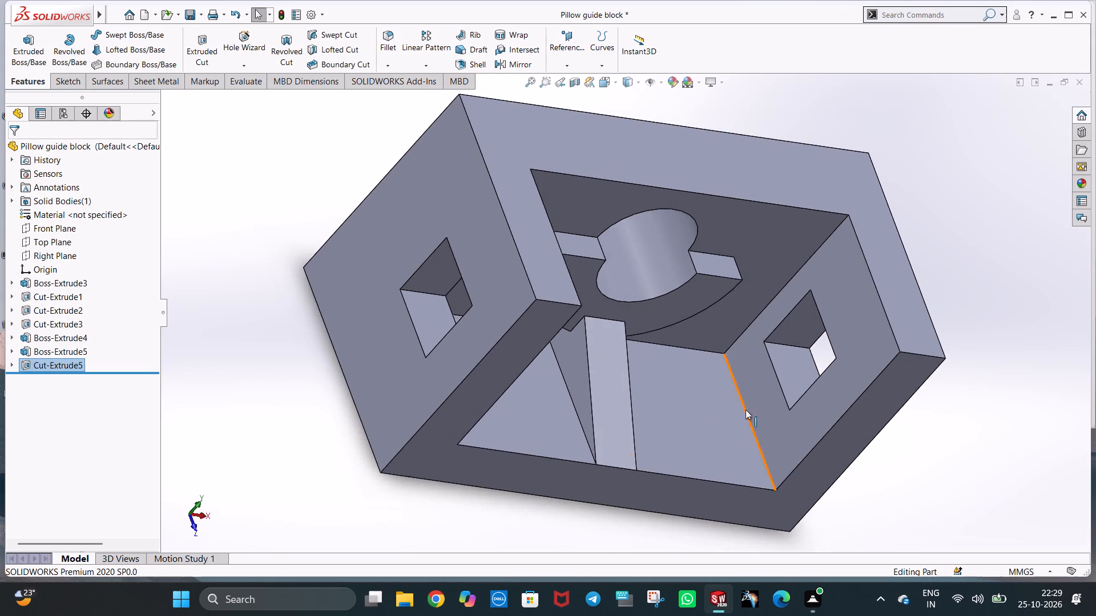
middle_click_drag(746, 410, 748, 325)
middle_click_drag(760, 395, 743, 311)
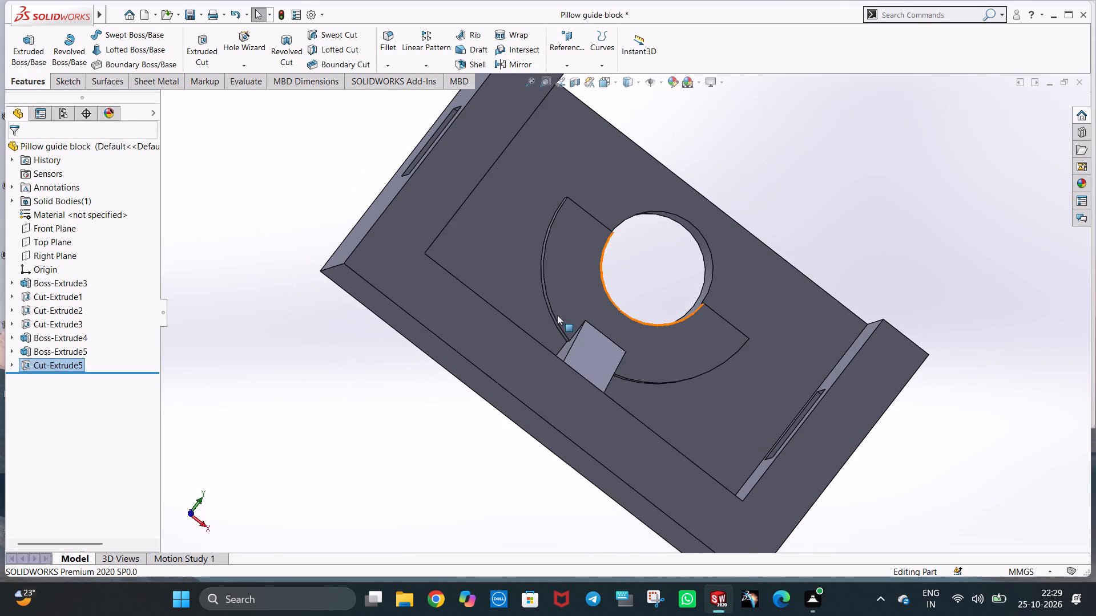
middle_click_drag(557, 315, 637, 429)
middle_click_drag(658, 277, 598, 331)
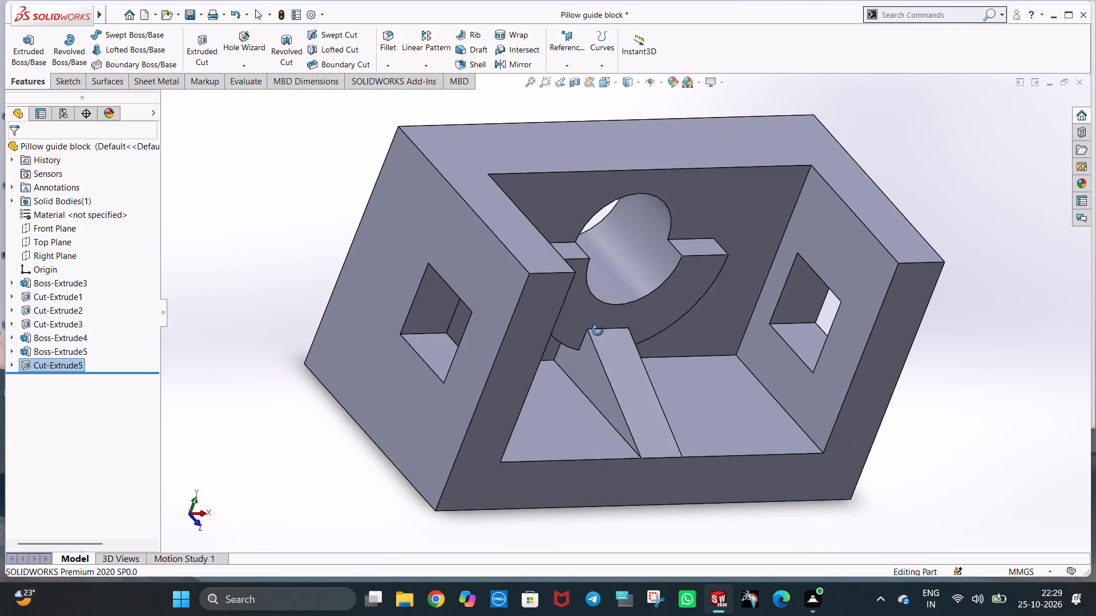
middle_click_drag(598, 331, 591, 306)
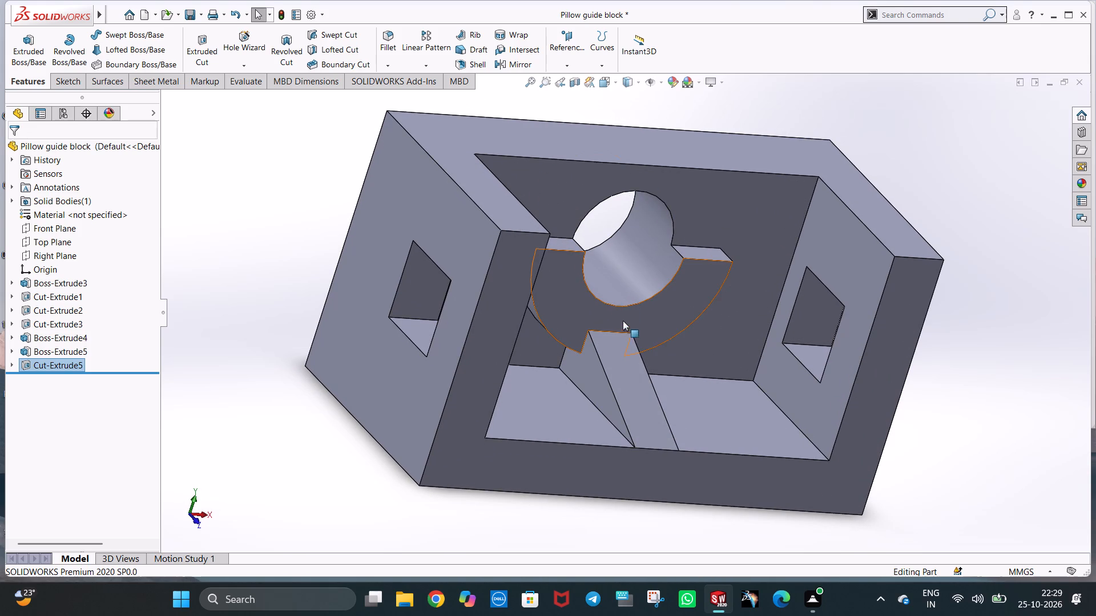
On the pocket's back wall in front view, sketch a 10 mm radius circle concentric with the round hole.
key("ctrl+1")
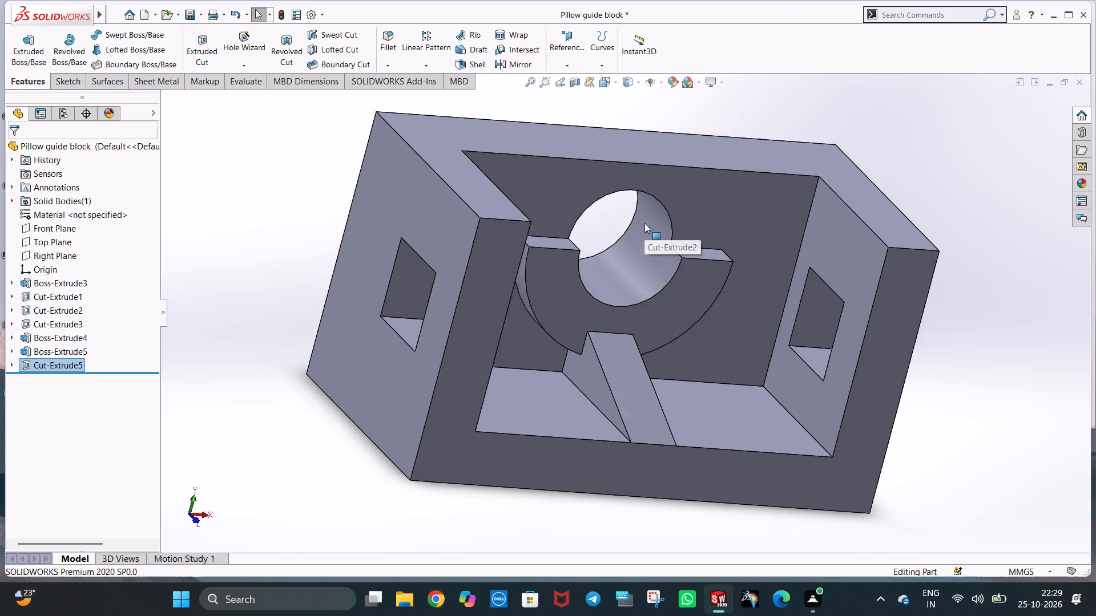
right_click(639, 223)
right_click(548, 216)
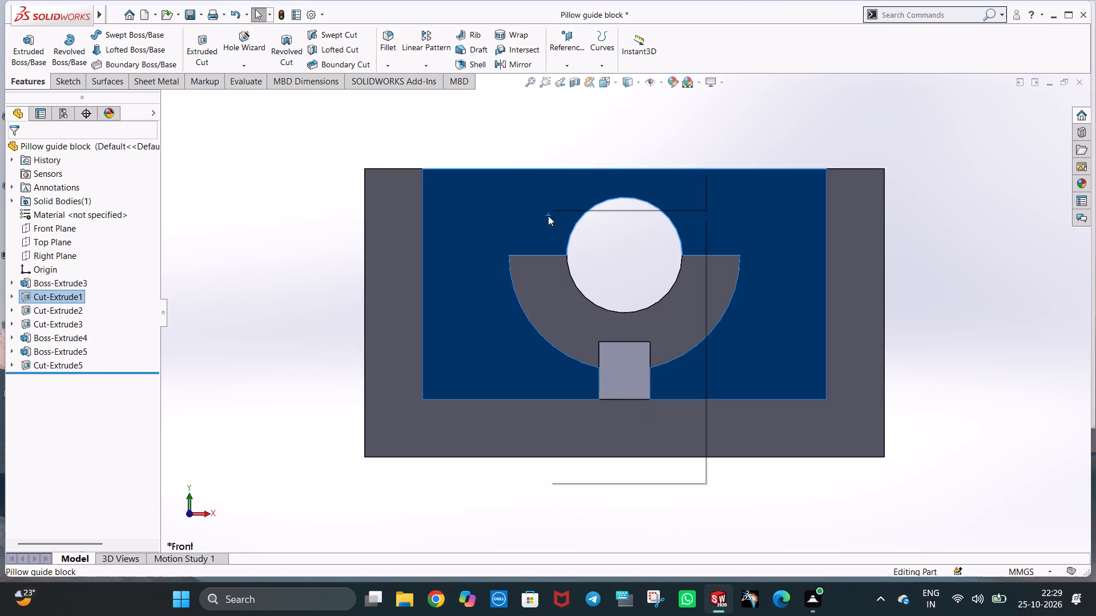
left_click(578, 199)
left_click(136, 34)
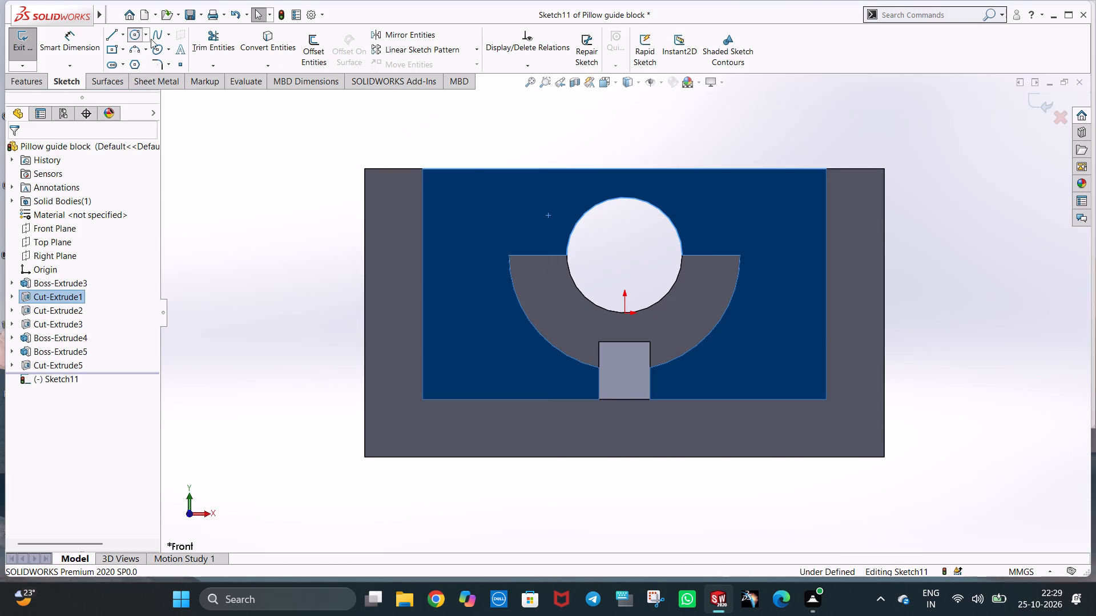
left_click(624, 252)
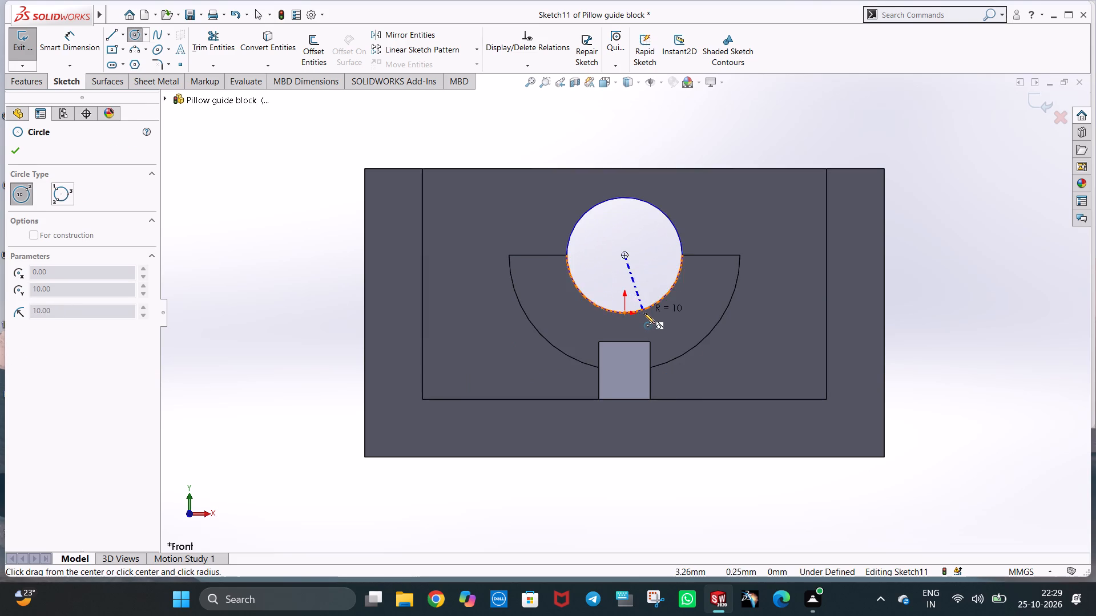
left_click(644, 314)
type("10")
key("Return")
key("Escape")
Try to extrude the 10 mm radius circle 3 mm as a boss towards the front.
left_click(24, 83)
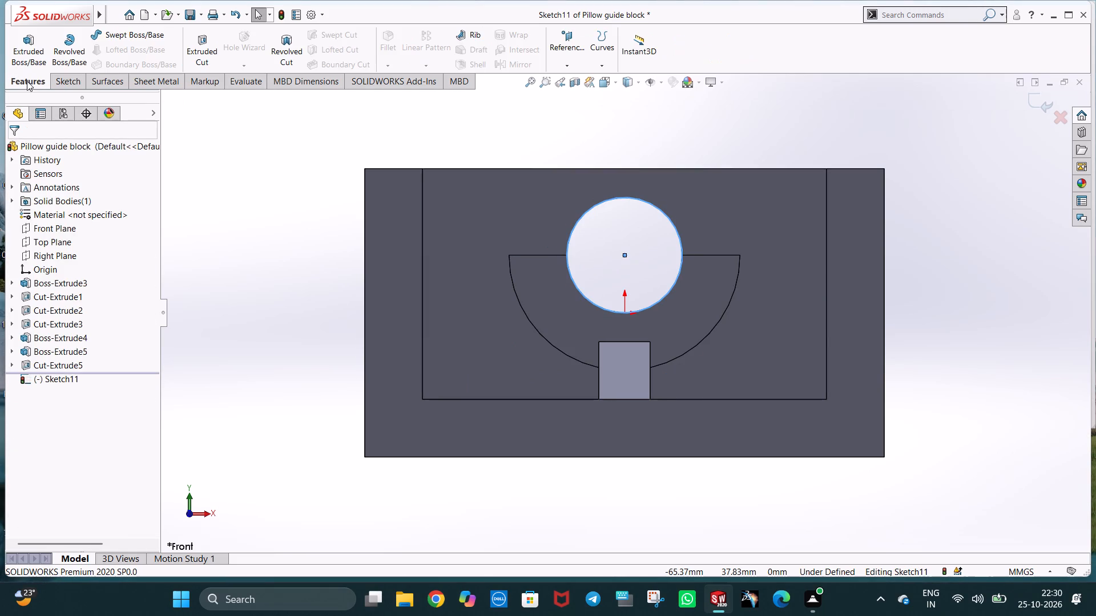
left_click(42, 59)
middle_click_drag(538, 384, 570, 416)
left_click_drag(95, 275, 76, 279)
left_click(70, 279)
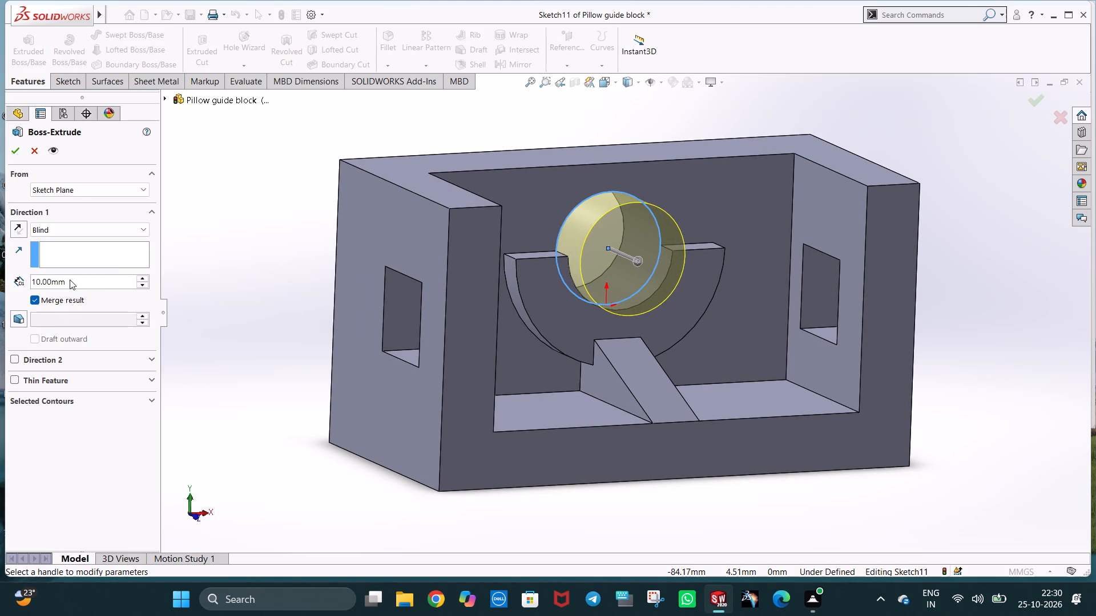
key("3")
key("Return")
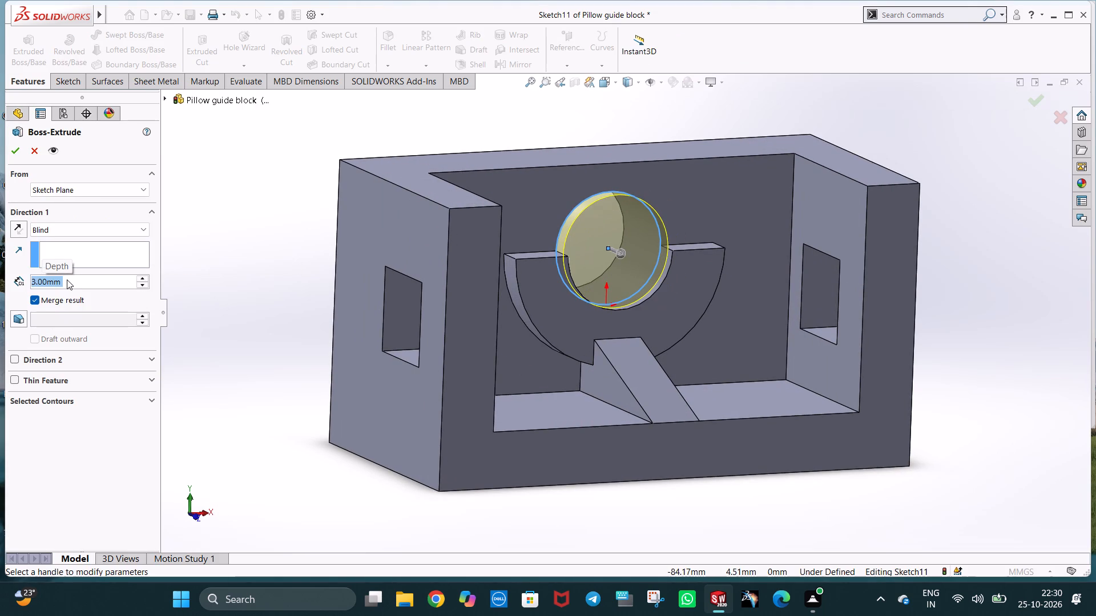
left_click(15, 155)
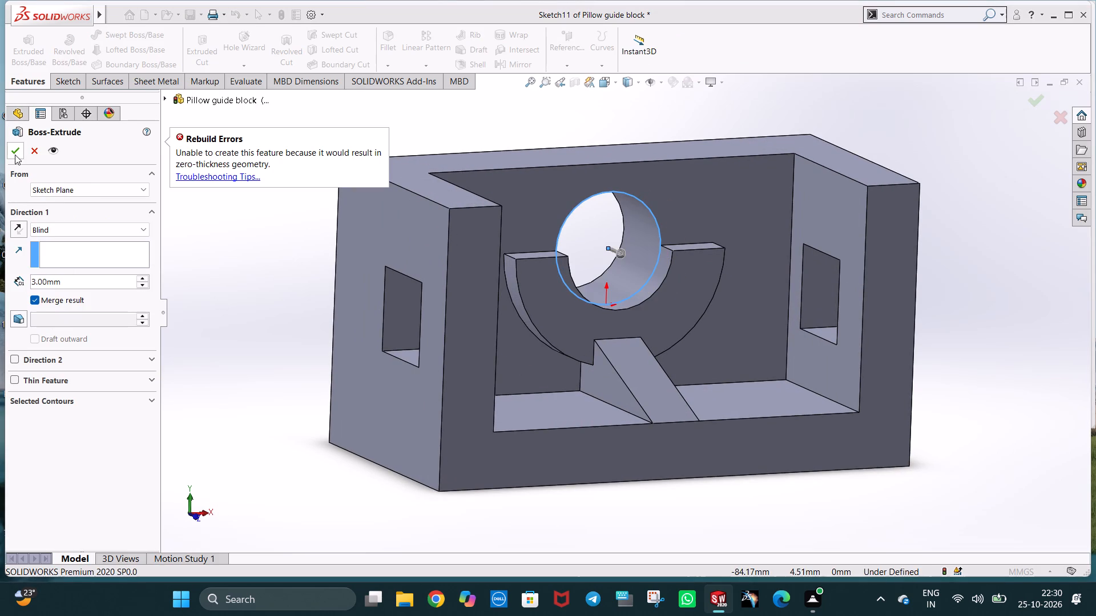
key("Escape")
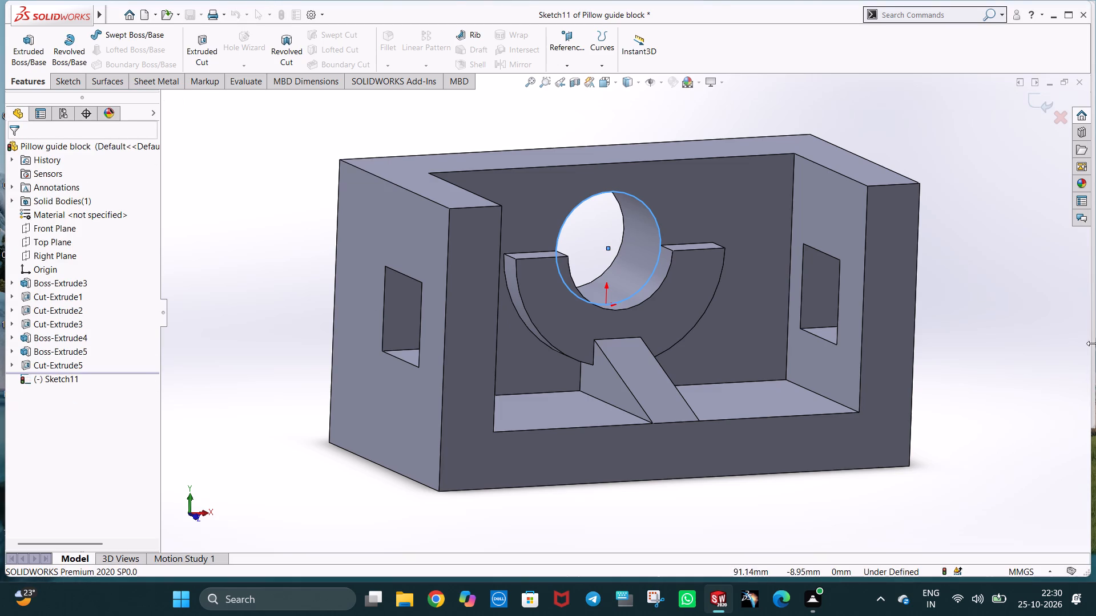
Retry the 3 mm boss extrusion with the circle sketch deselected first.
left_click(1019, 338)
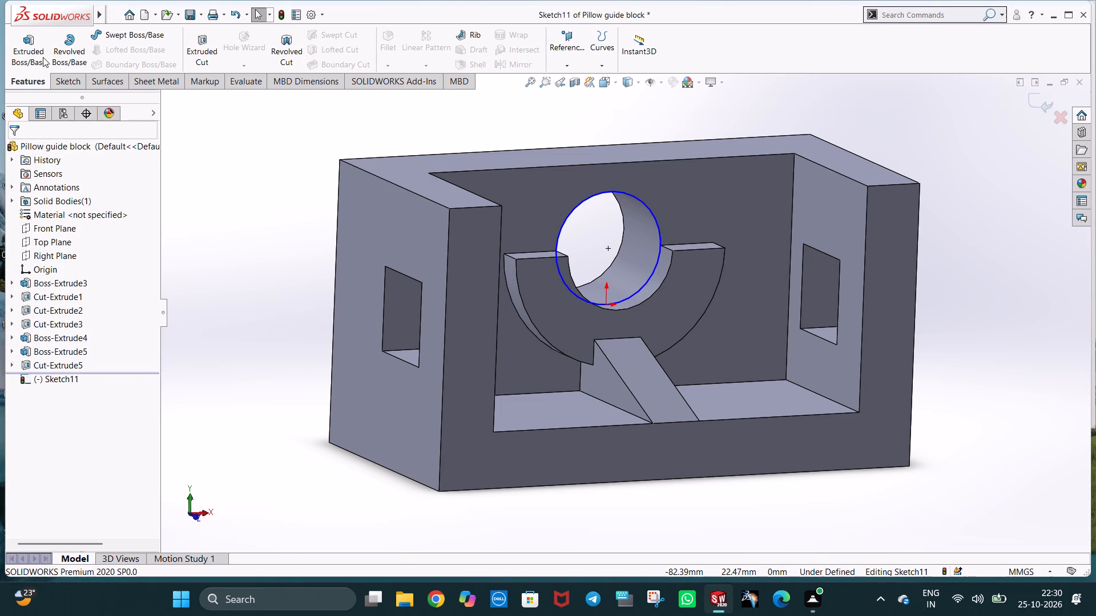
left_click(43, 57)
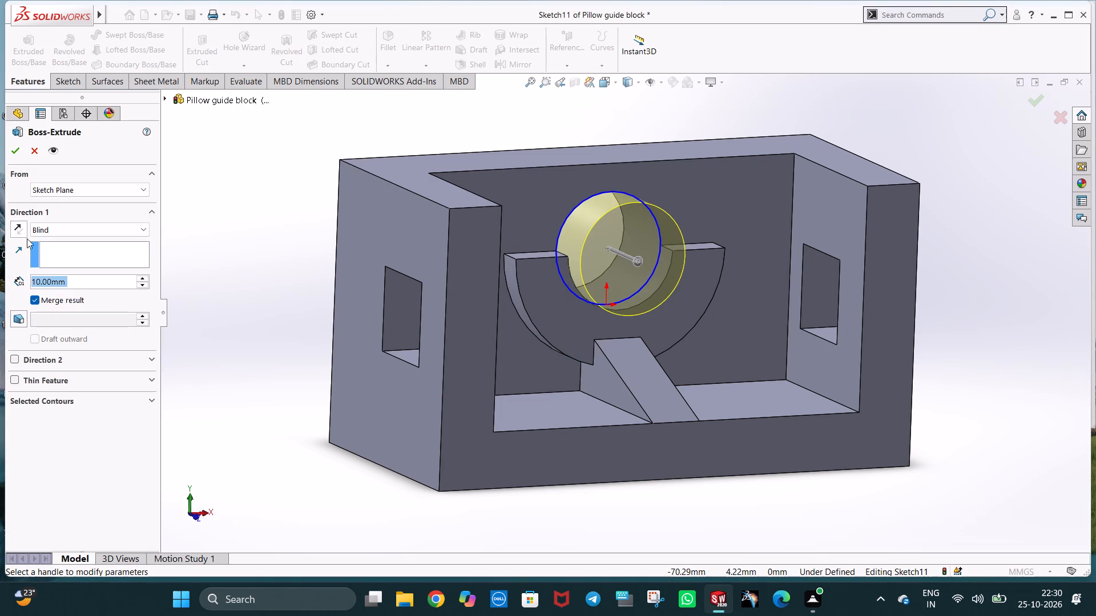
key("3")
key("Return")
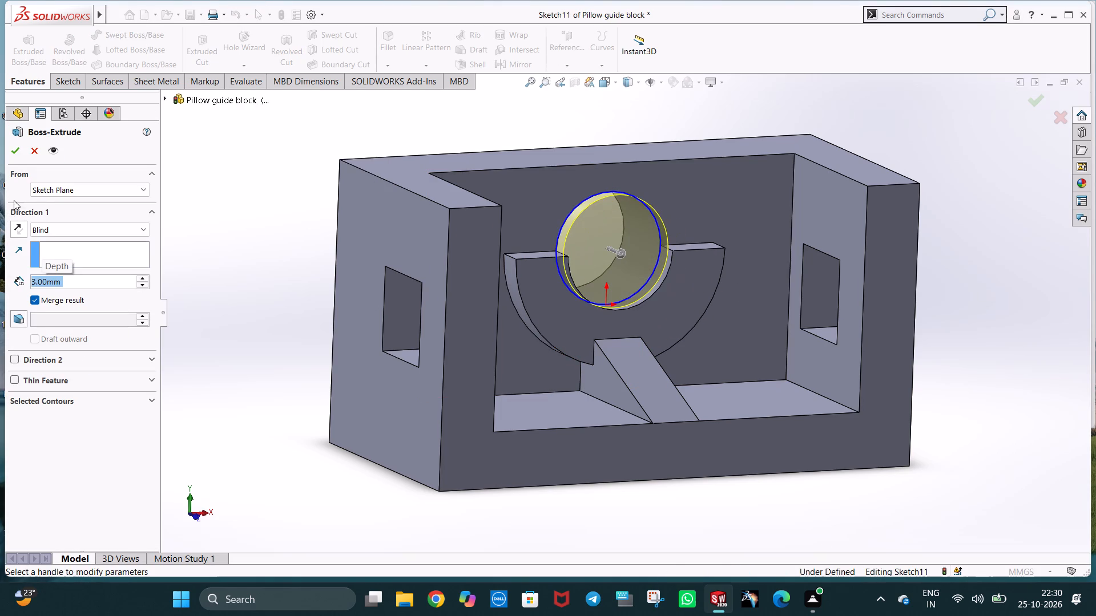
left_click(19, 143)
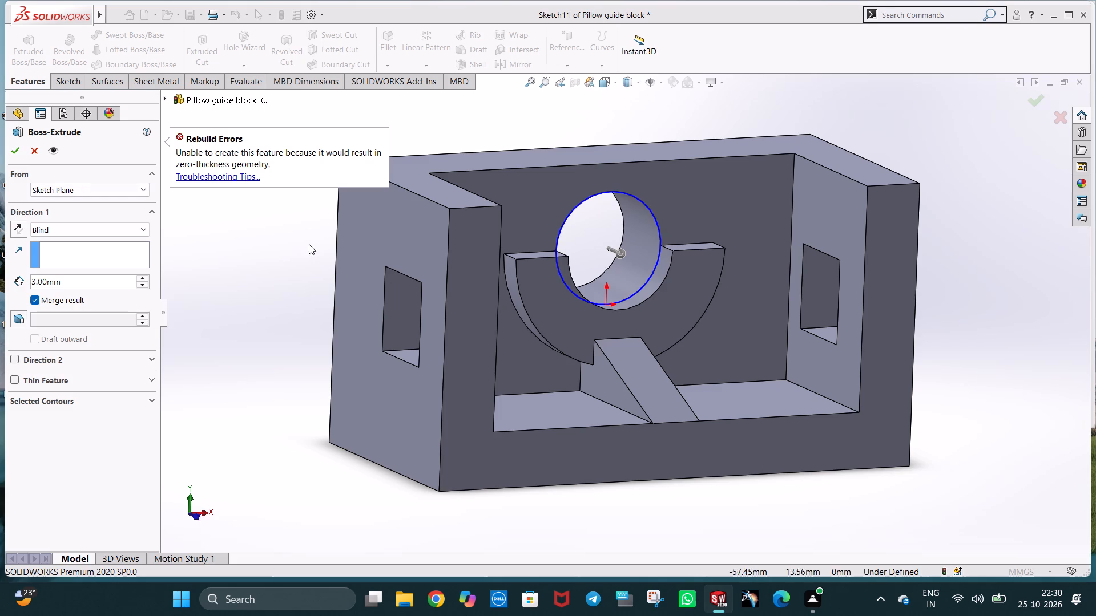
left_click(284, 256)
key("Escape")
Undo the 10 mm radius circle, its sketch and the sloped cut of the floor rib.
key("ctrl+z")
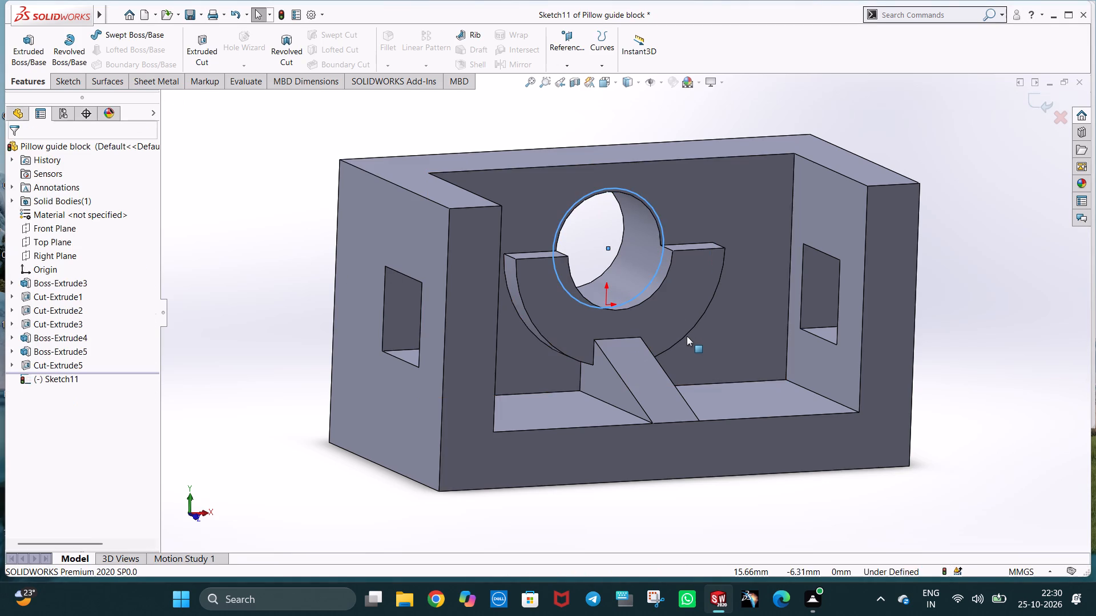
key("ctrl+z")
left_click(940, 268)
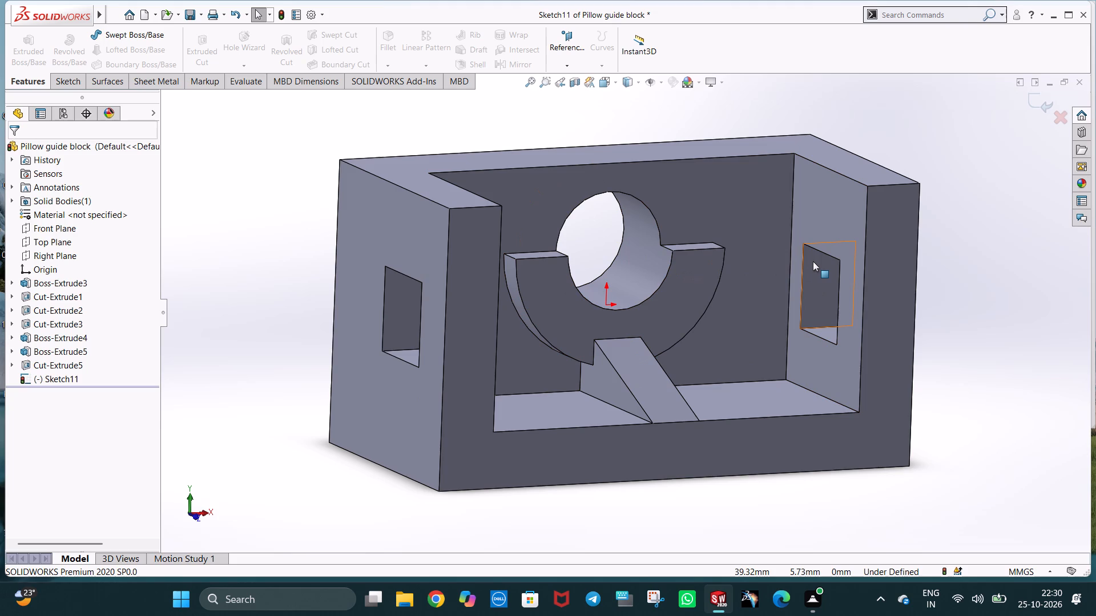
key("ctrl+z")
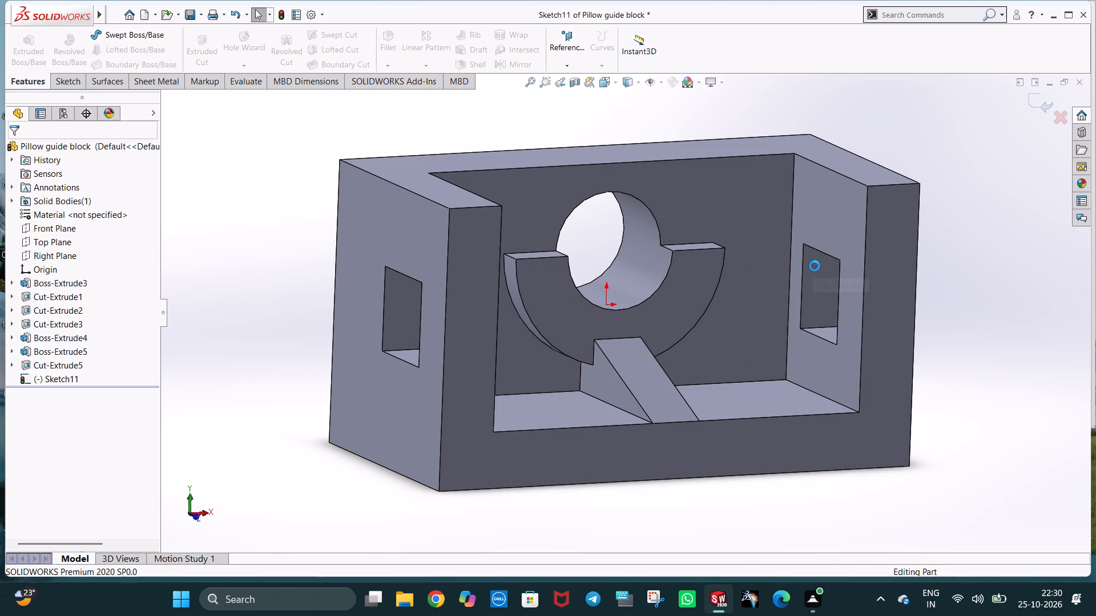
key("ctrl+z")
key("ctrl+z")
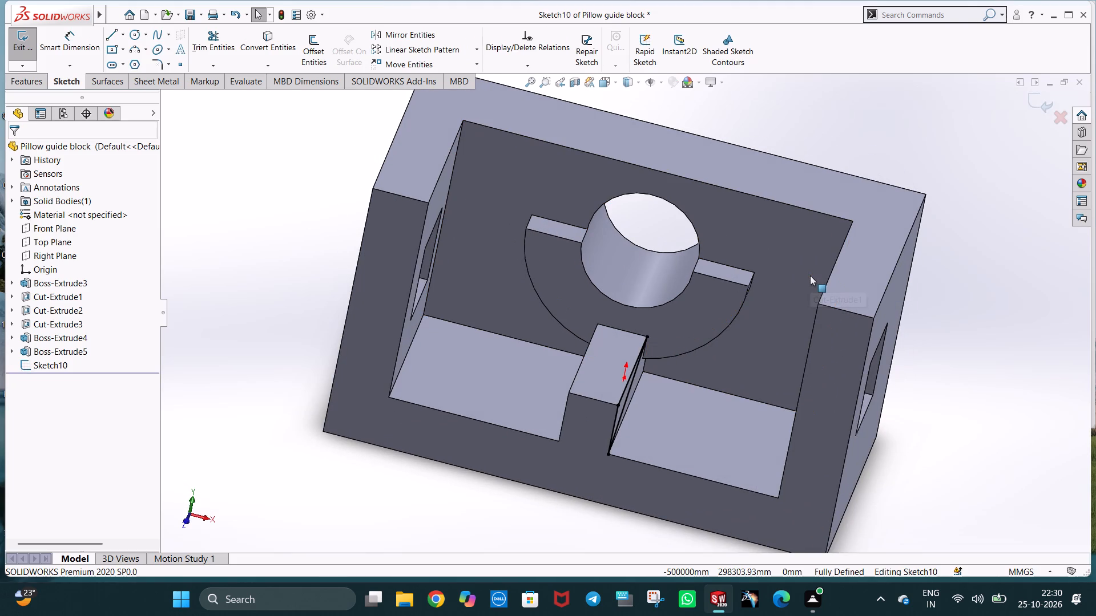
Undo the rib's triangle sketch and the half-ring boss extrusion, going back to editing the half-ring profile.
key("ctrl+z")
key("ctrl+z")
key("ctrl+z")
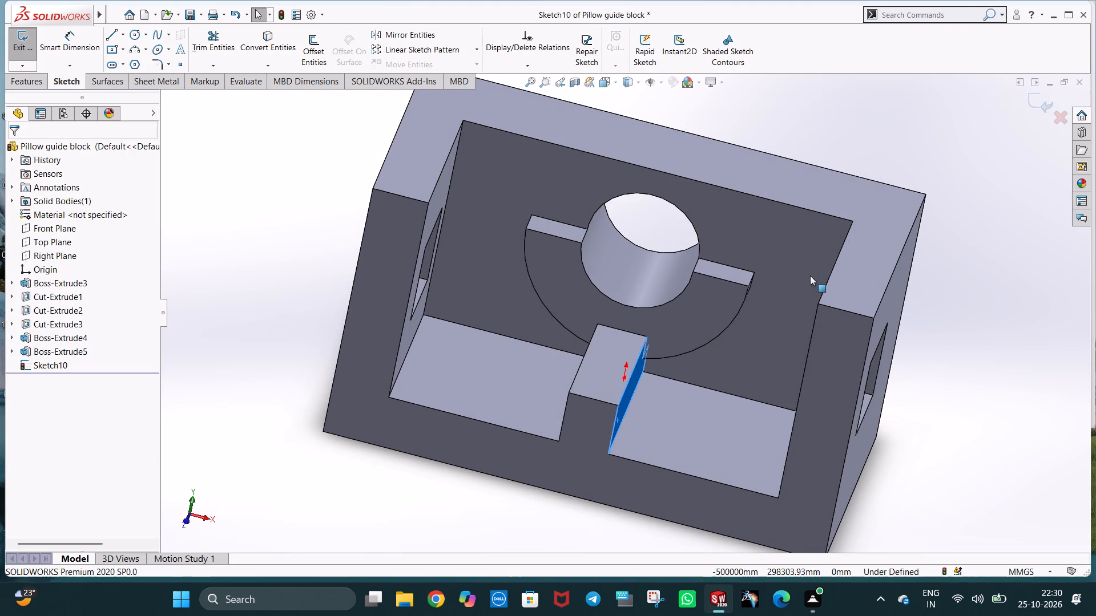
key("ctrl+z")
key("ctrl+z")
key("ctrl+z")
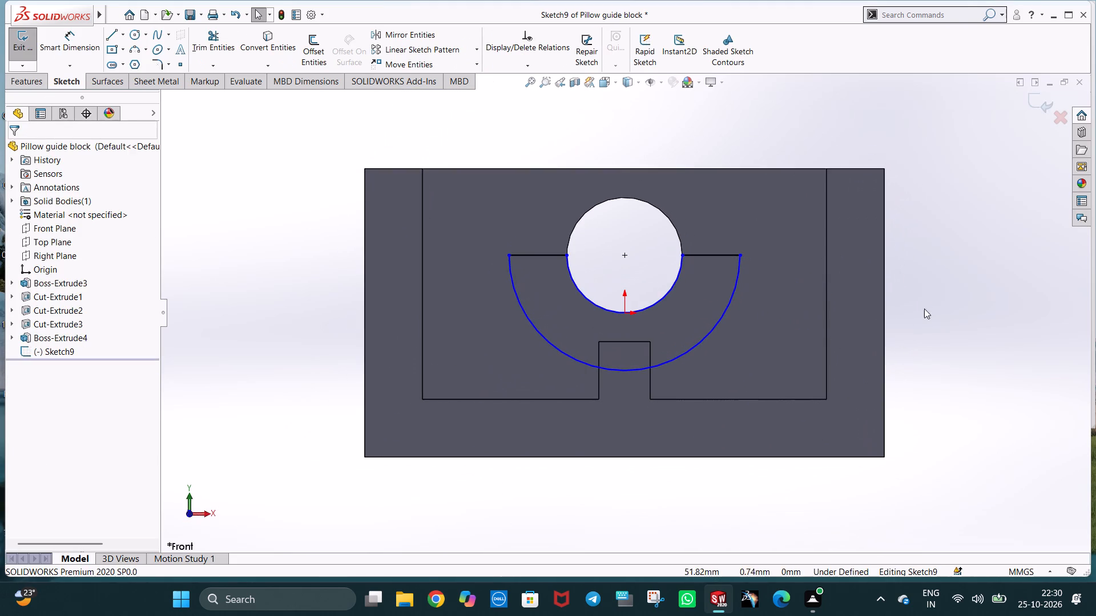
left_click(924, 309)
Cut-extrude the half-ring profile 3 mm deep into the pocket's back wall.
middle_click_drag(643, 338, 682, 390)
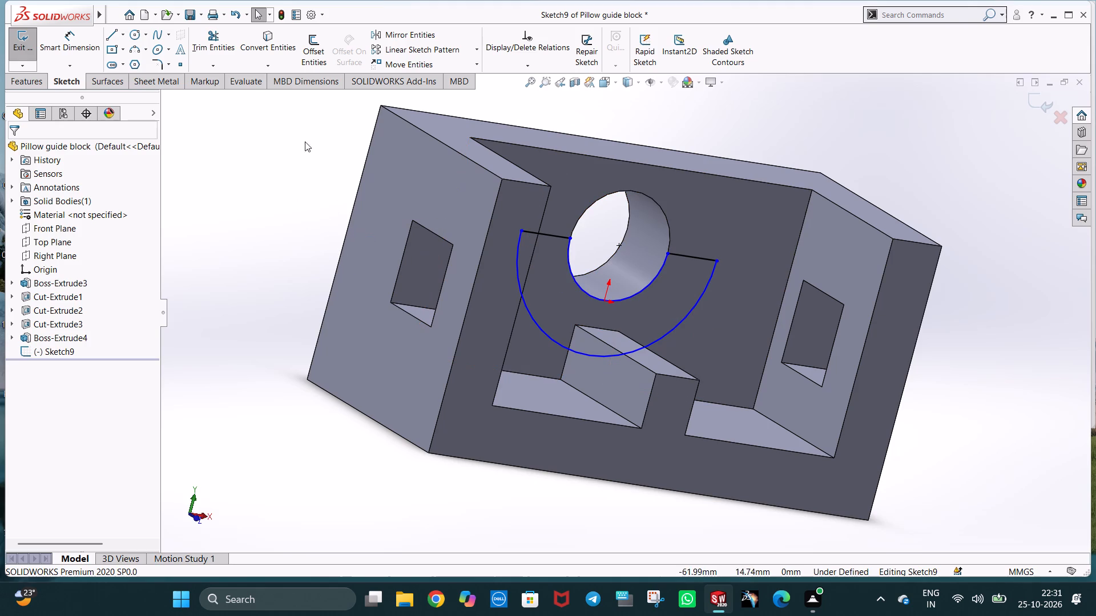
left_click(34, 78)
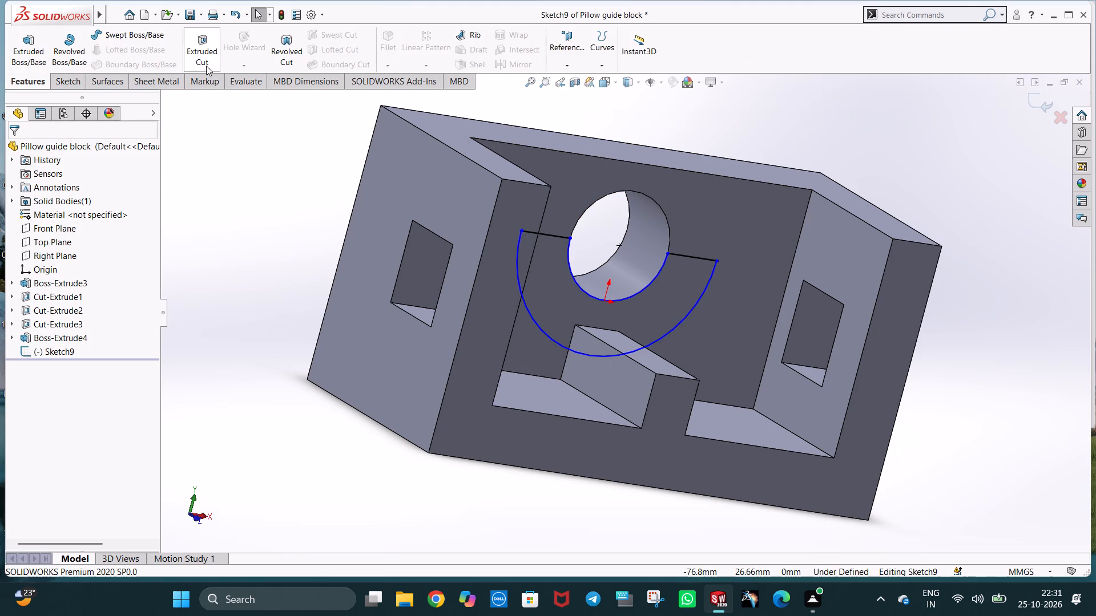
left_click(44, 52)
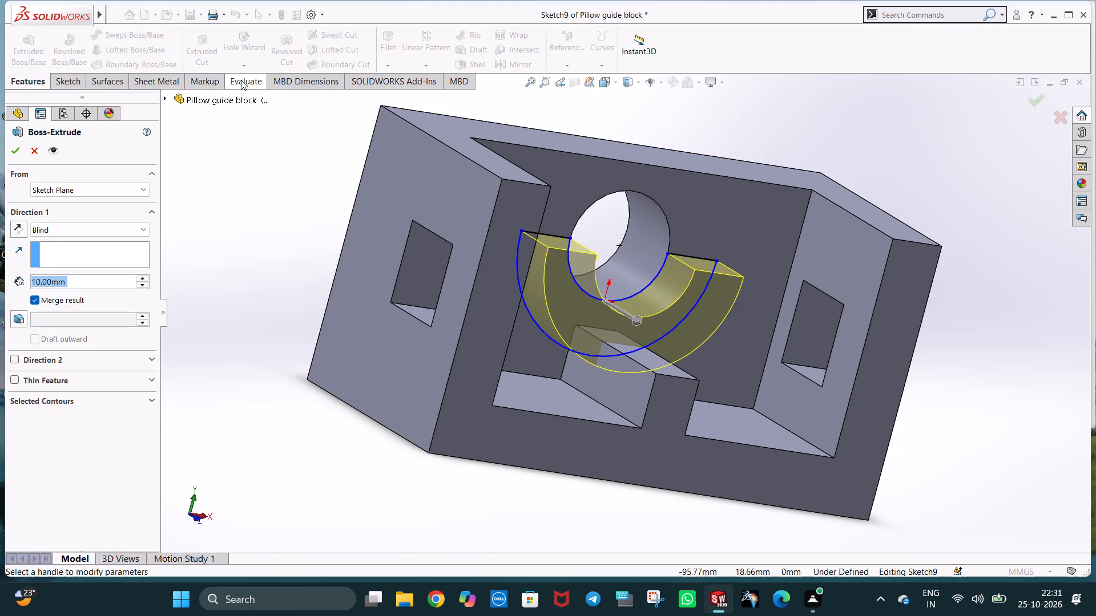
key("Escape")
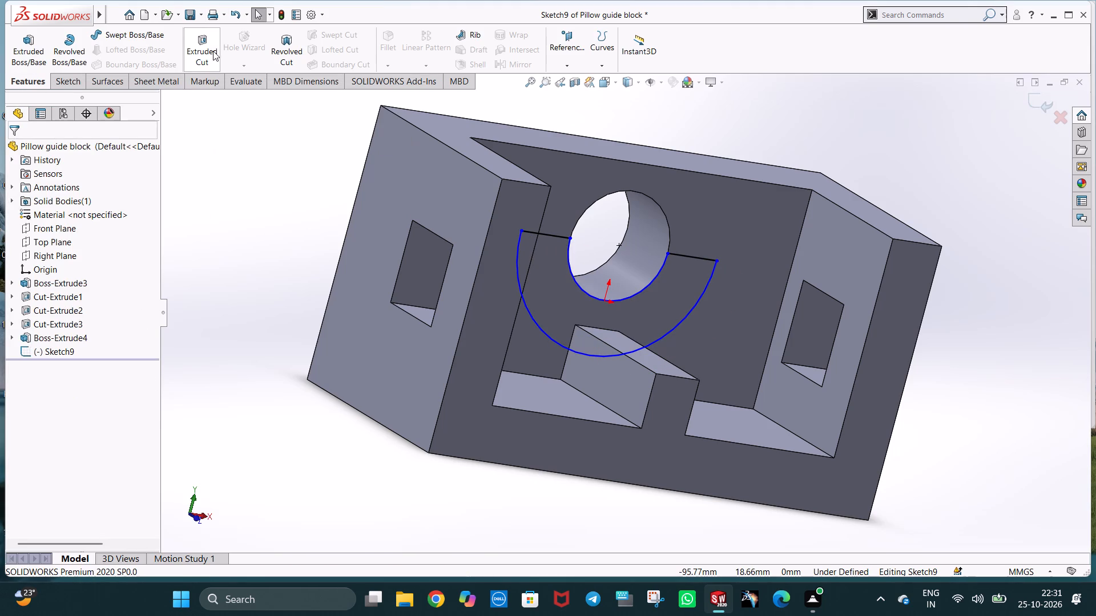
left_click(211, 54)
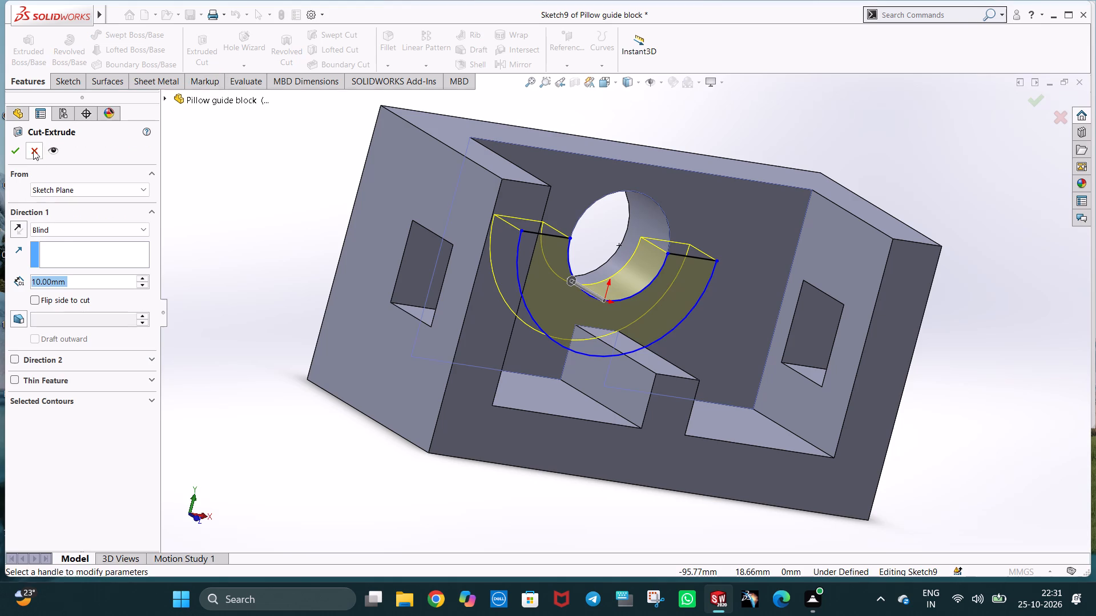
key("3")
key("Return")
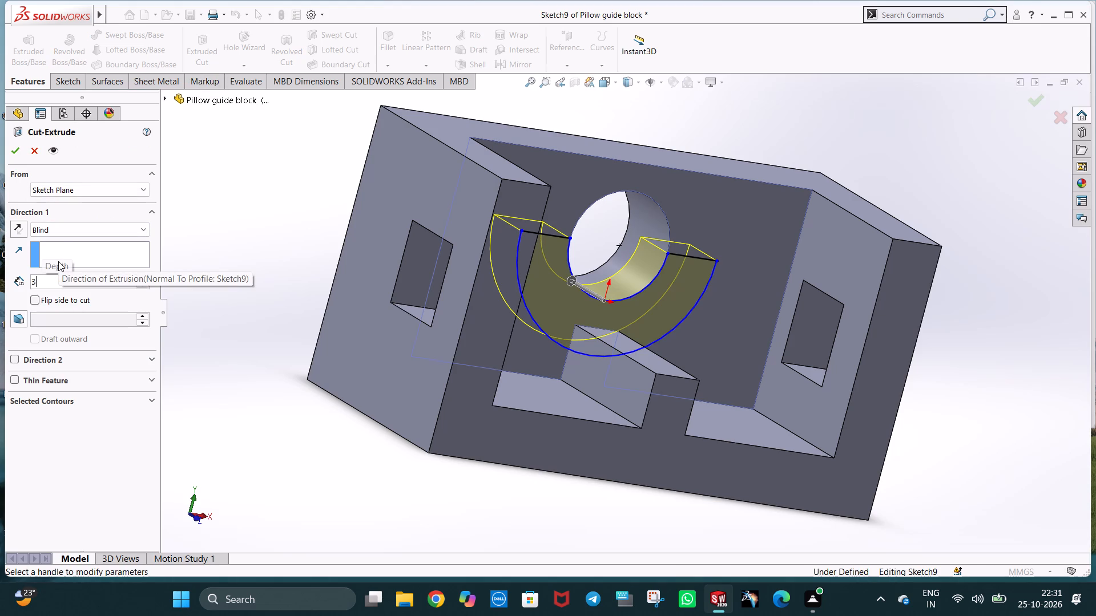
left_click(15, 153)
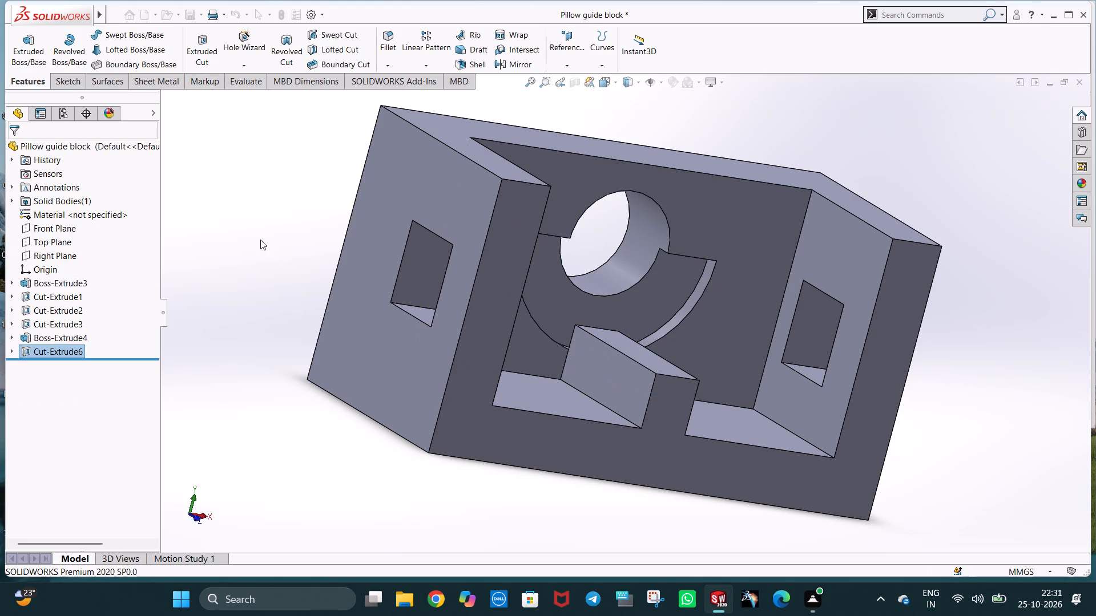
middle_click_drag(751, 283, 758, 275)
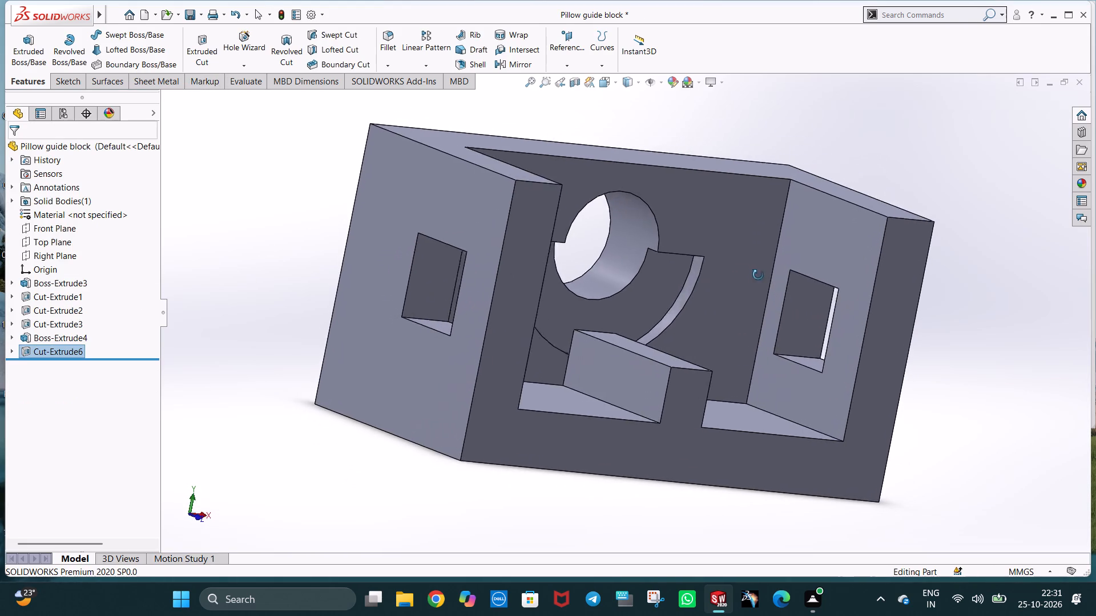
Sketch a triangle on the floor rib's side face along its top edge and 10 mm front edge, closed by a diagonal to the top rear corner.
middle_click_drag(758, 275, 809, 267)
middle_click_drag(764, 339, 763, 305)
middle_click_drag(658, 293, 667, 306)
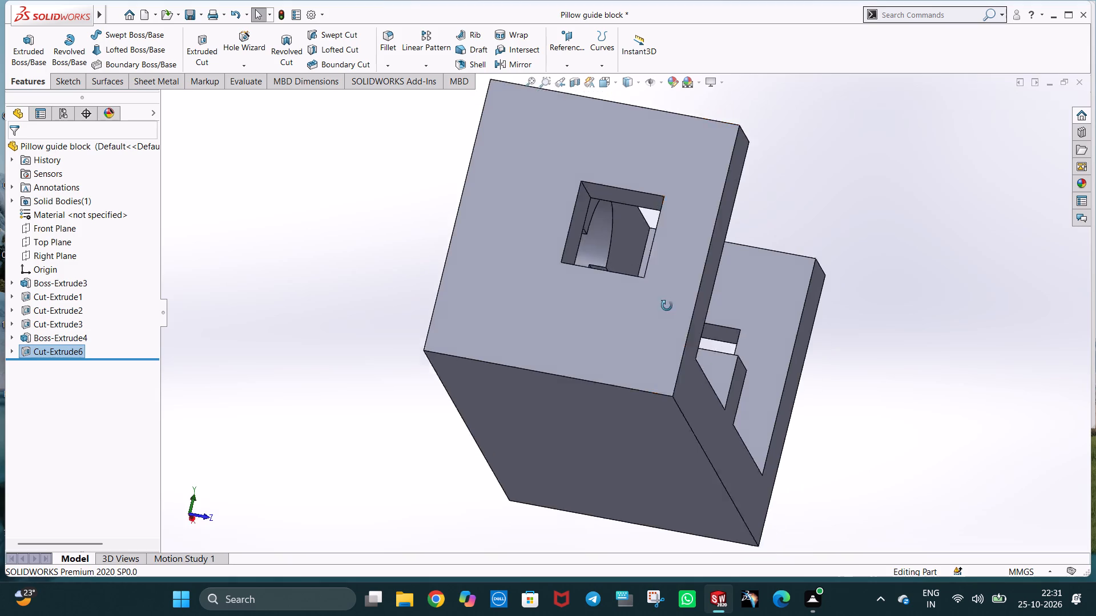
middle_click_drag(667, 306, 619, 372)
middle_click_drag(857, 333, 757, 314)
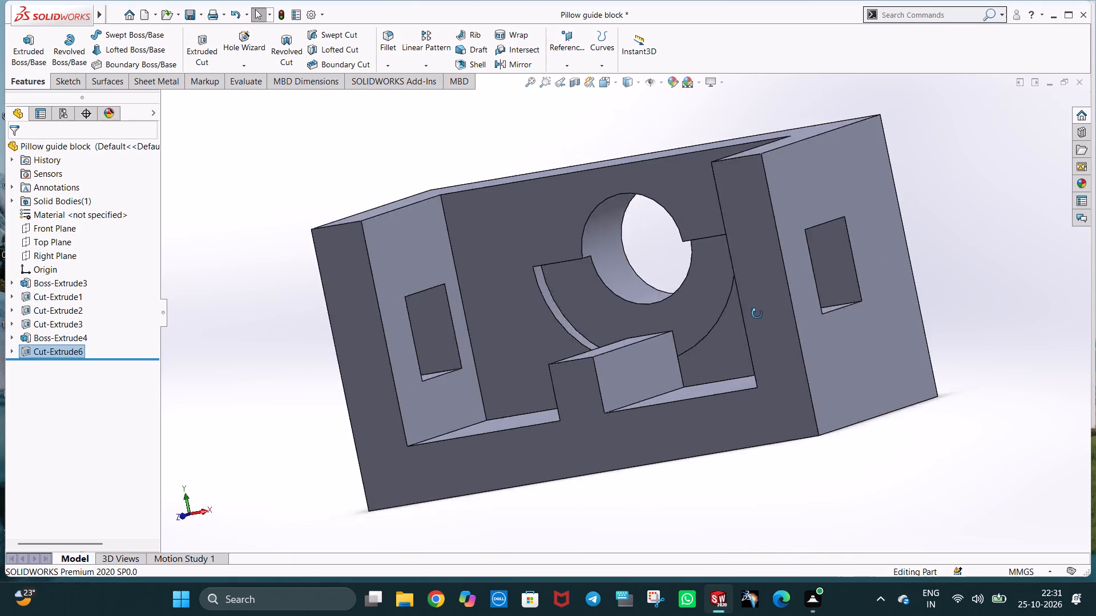
middle_click_drag(757, 314, 711, 364)
right_click(655, 355)
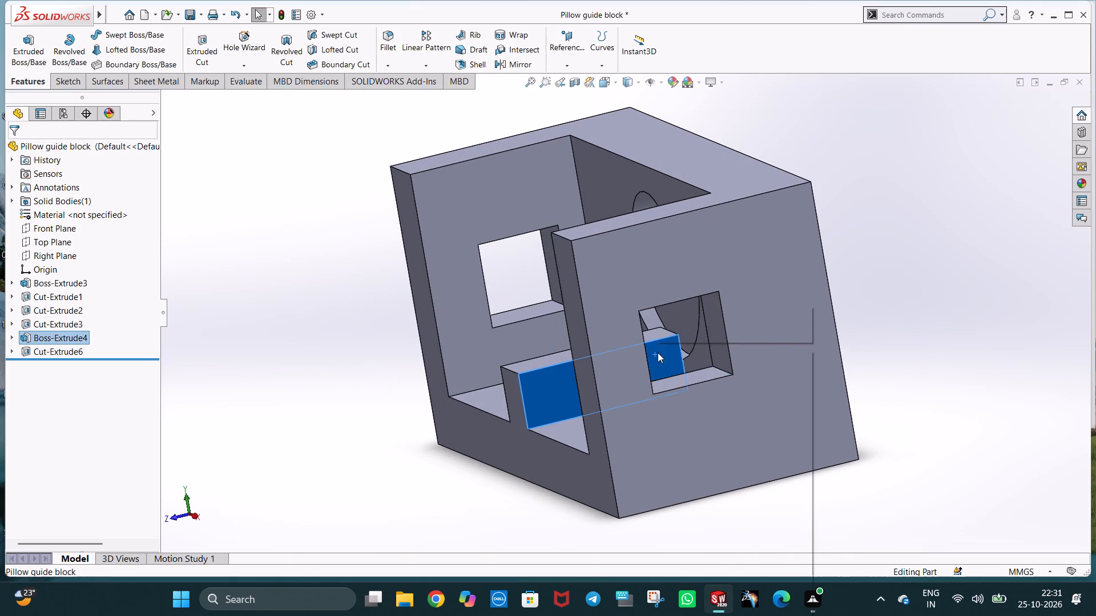
left_click(680, 330)
left_click(111, 36)
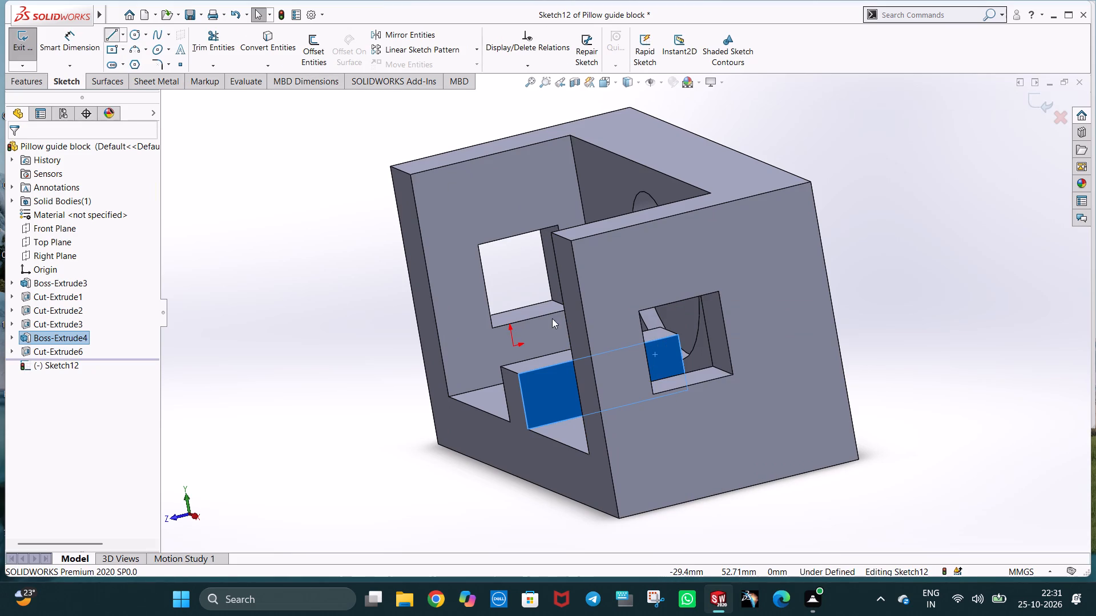
left_click(678, 336)
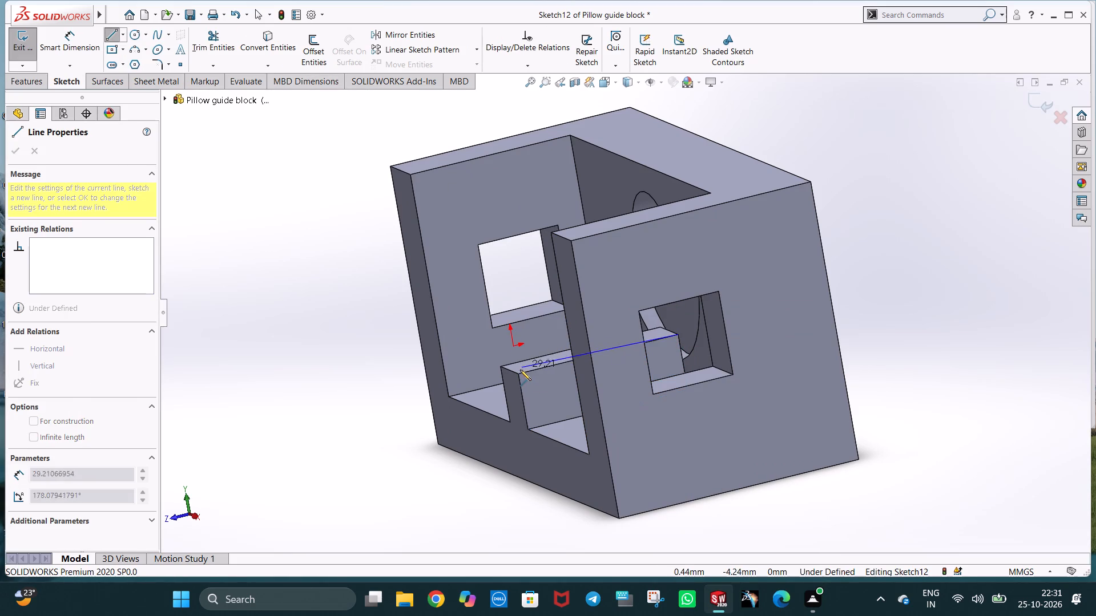
left_click(518, 373)
left_click(529, 428)
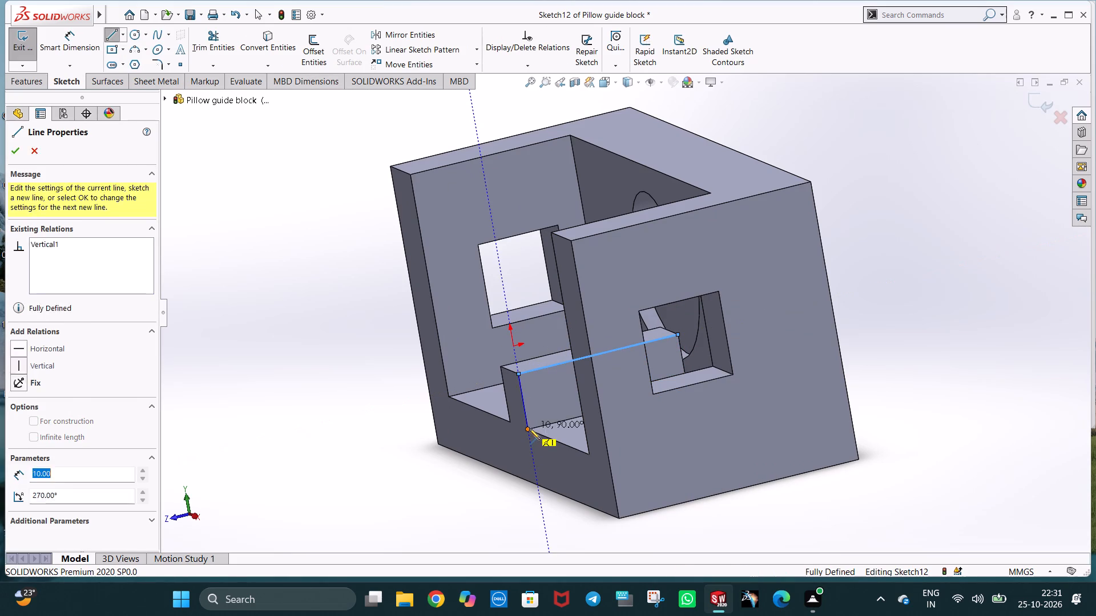
left_click(680, 337)
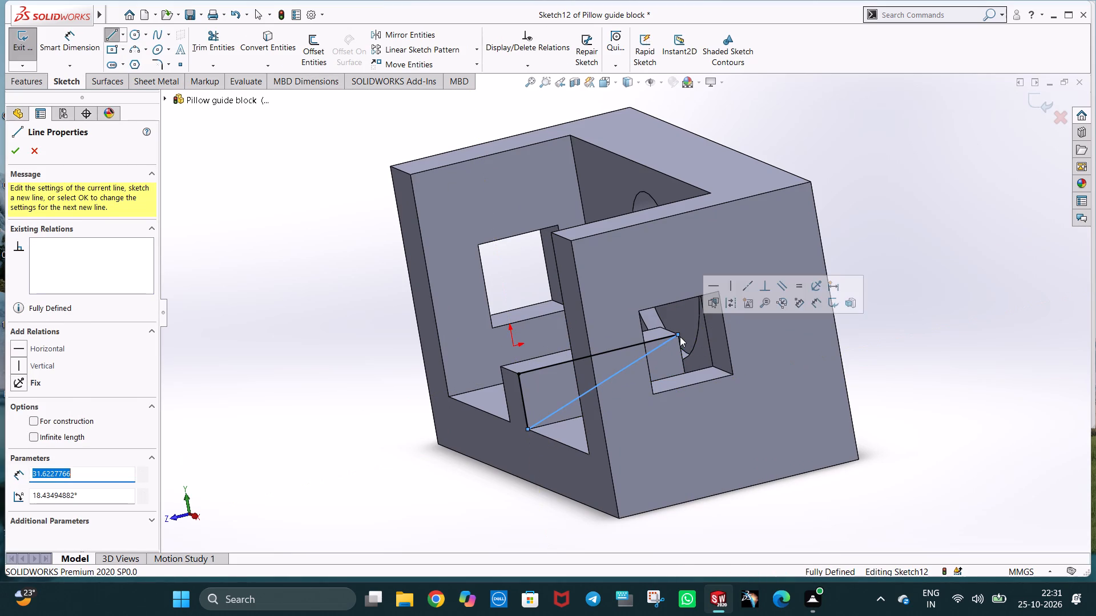
key("Escape")
key("Escape")
Cut-extrude the triangle 10 mm blind across the floor rib to slope its top.
left_click(33, 86)
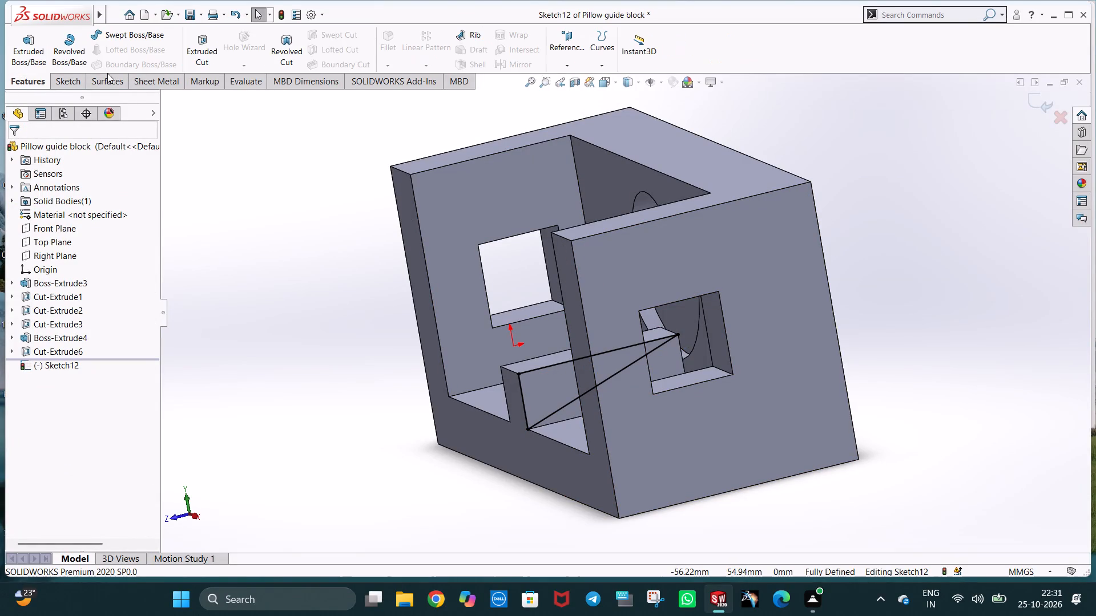
left_click(204, 46)
middle_click_drag(169, 272, 283, 332)
left_click_drag(89, 279, 80, 280)
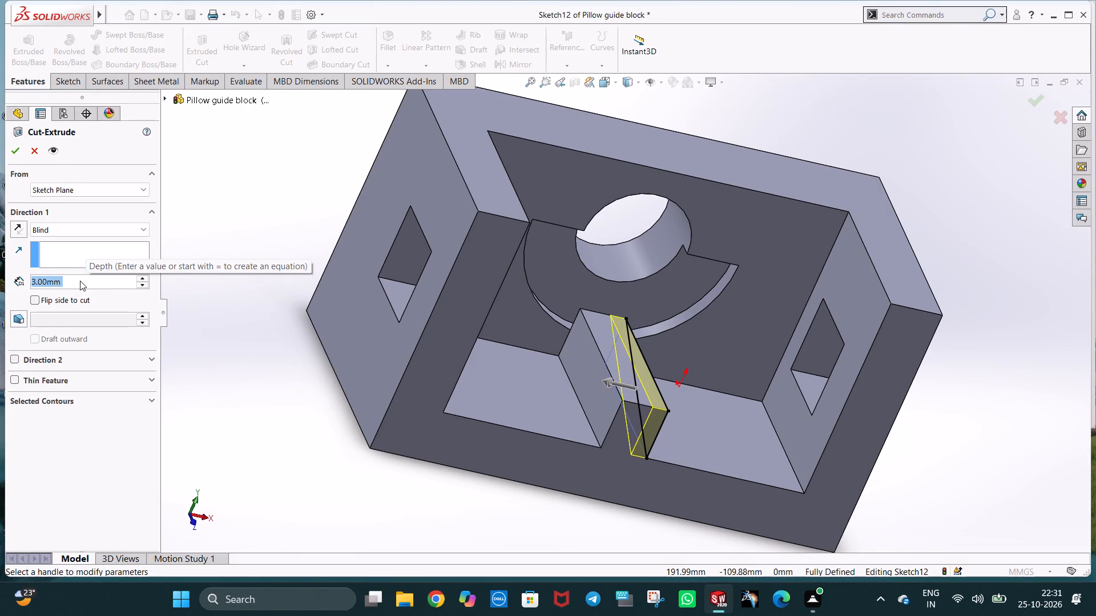
key("8")
key("Return")
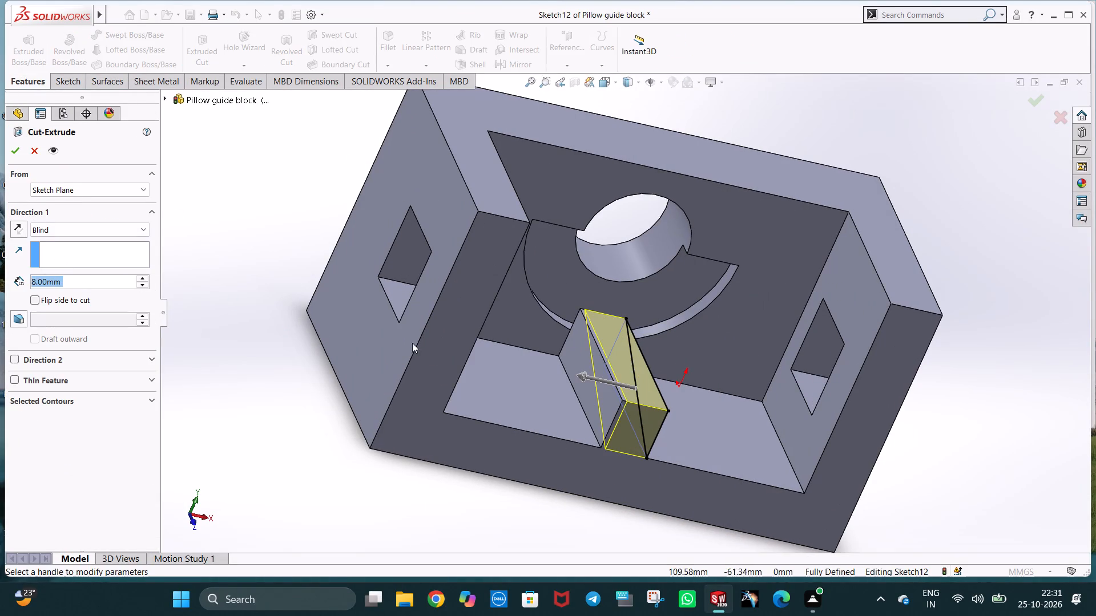
middle_click_drag(425, 342, 385, 338)
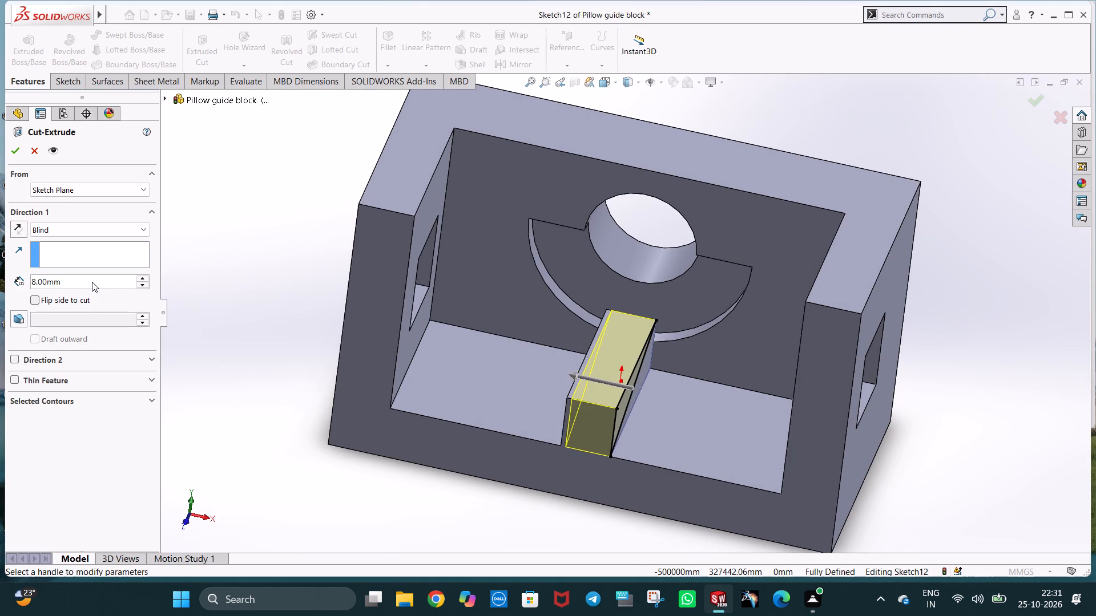
left_click_drag(92, 282, 83, 282)
type("10")
key("Return")
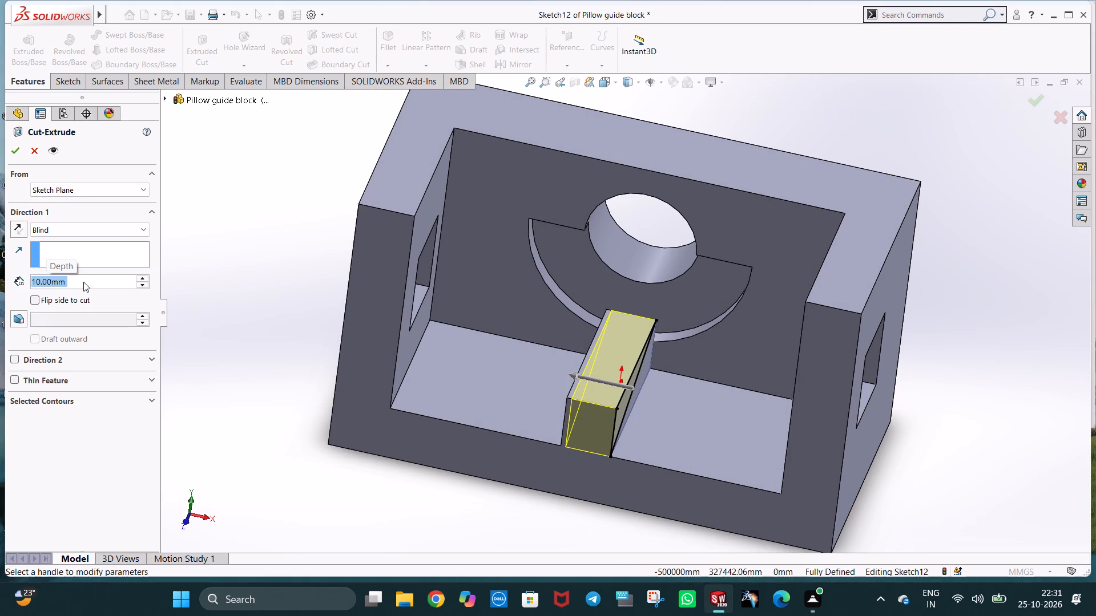
left_click(20, 151)
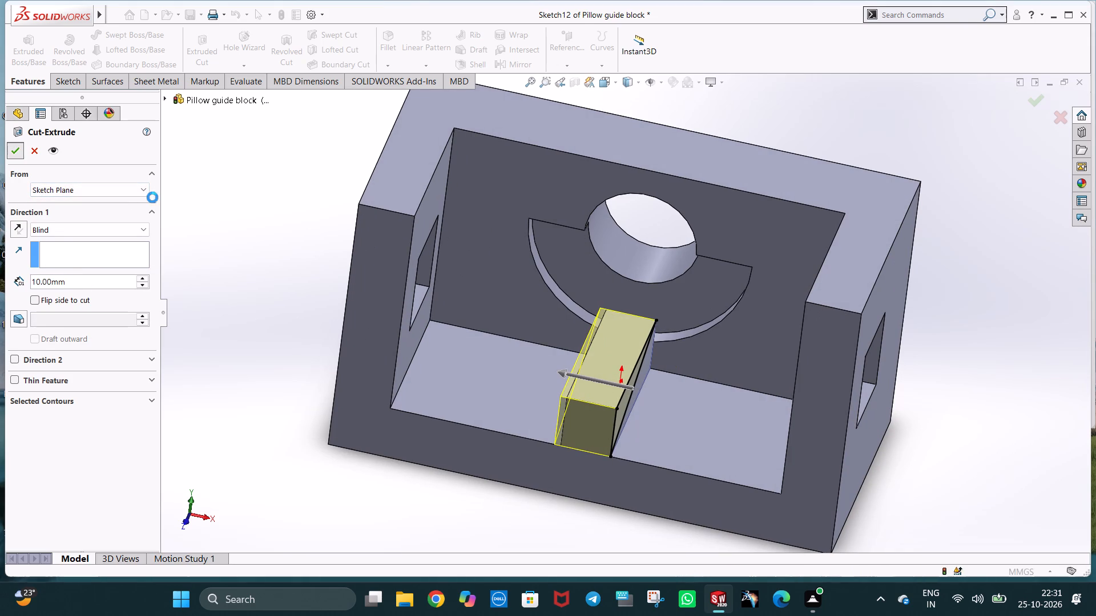
Examine the finished block from several sides and in isometric view, checking the sloped rib, half-ring recess, hole and side cut-outs.
middle_click_drag(587, 315, 683, 322)
middle_click_drag(789, 356, 749, 297)
middle_click_drag(505, 319, 601, 429)
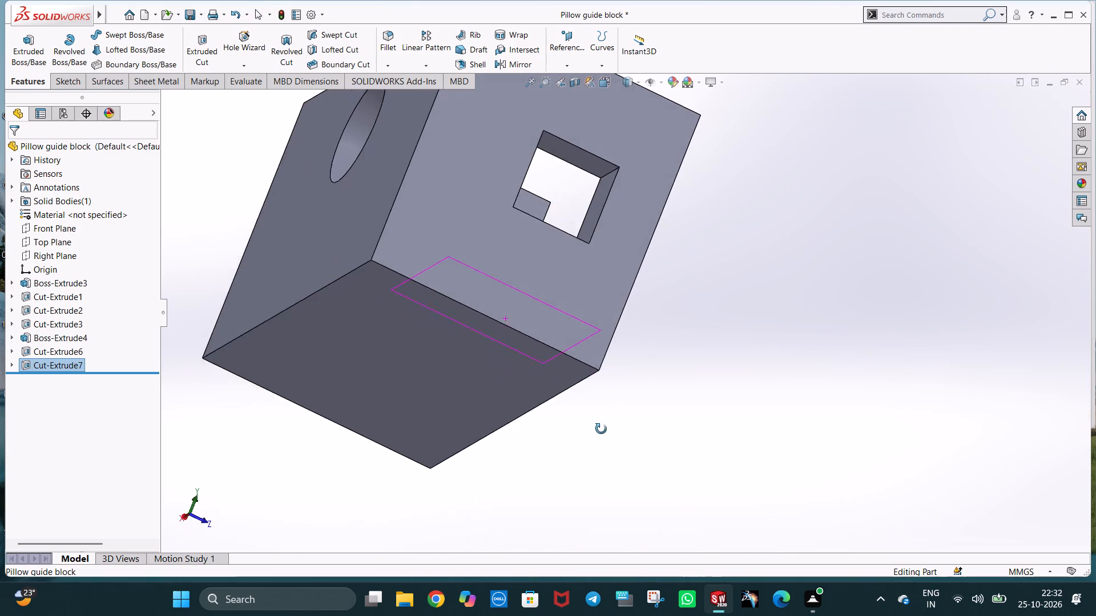
middle_click_drag(601, 429, 592, 417)
middle_click_drag(515, 175, 451, 222)
scroll(494, 282, "up", 1)
middle_click_drag(445, 278, 431, 229)
key("ctrl+7")
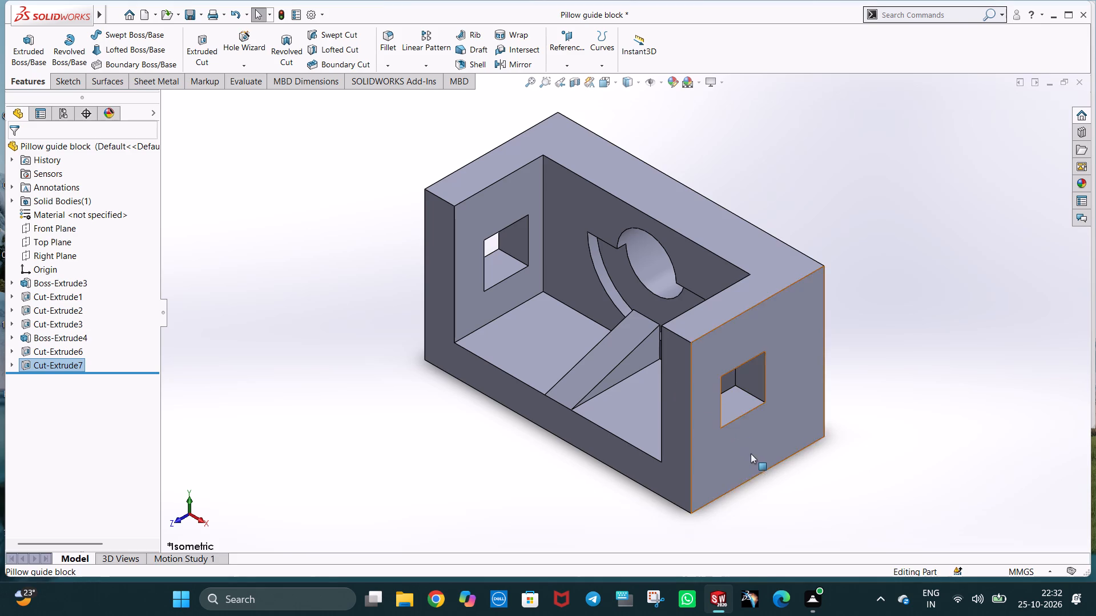
middle_click_drag(752, 455, 793, 300)
middle_click_drag(426, 325, 516, 451)
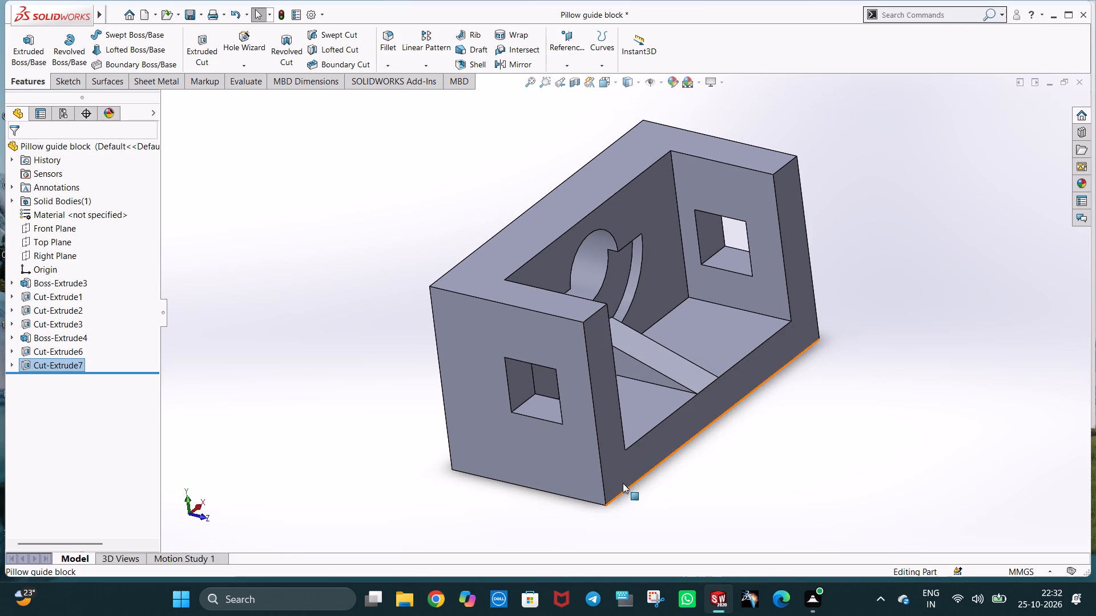
middle_click_drag(619, 475, 611, 463)
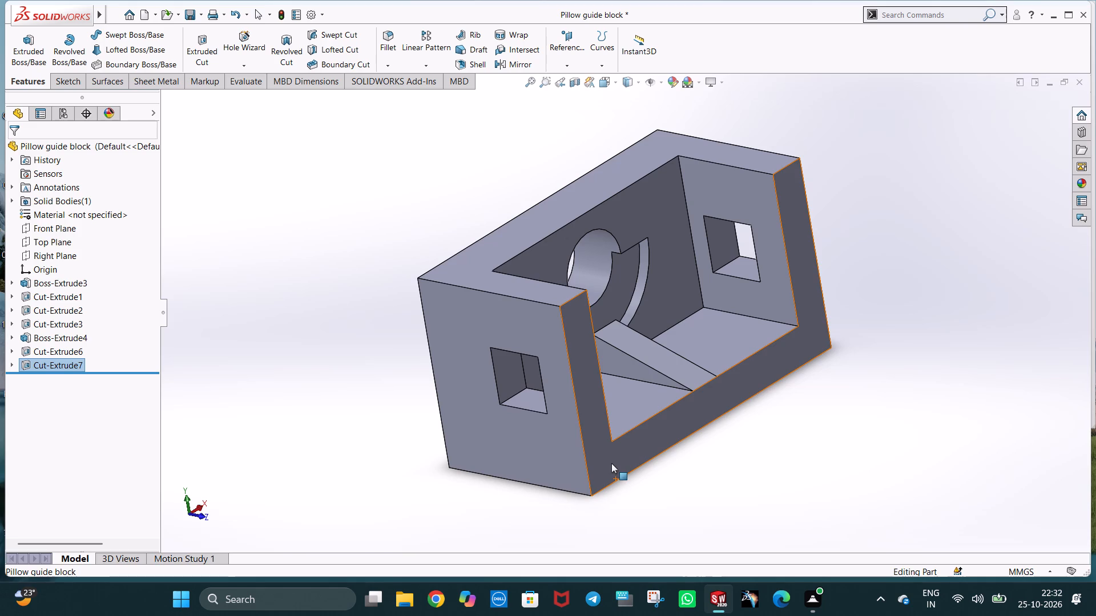
Save the pillow guide block part.
key("ctrl+s")
Capture a screenshot of the whole SOLIDWORKS window with the Snipping Tool.
key("Print")
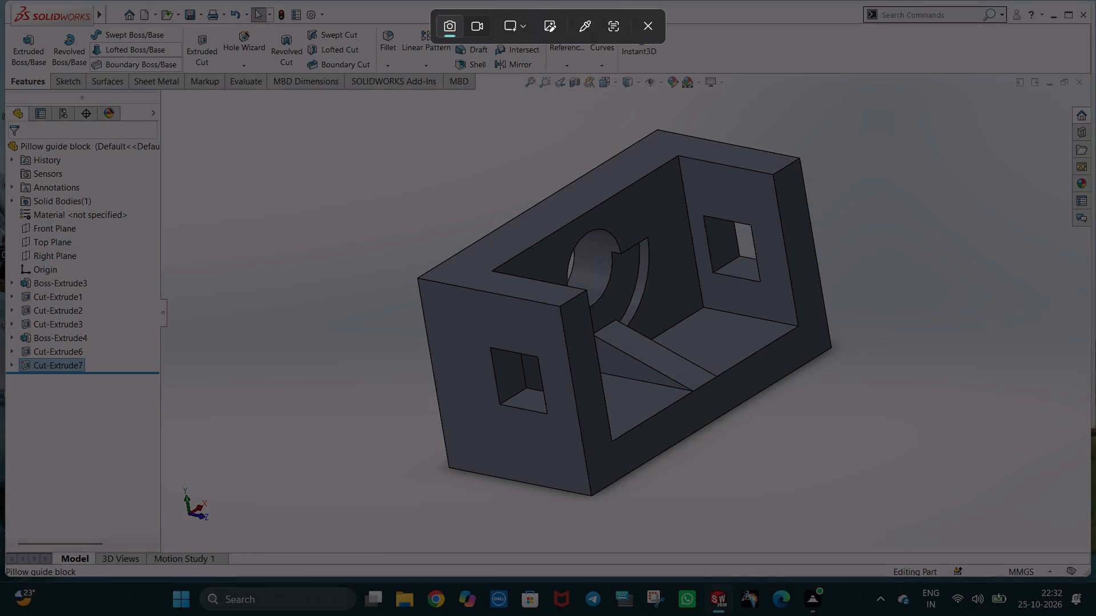
left_click_drag(0, 5, 1079, 573)
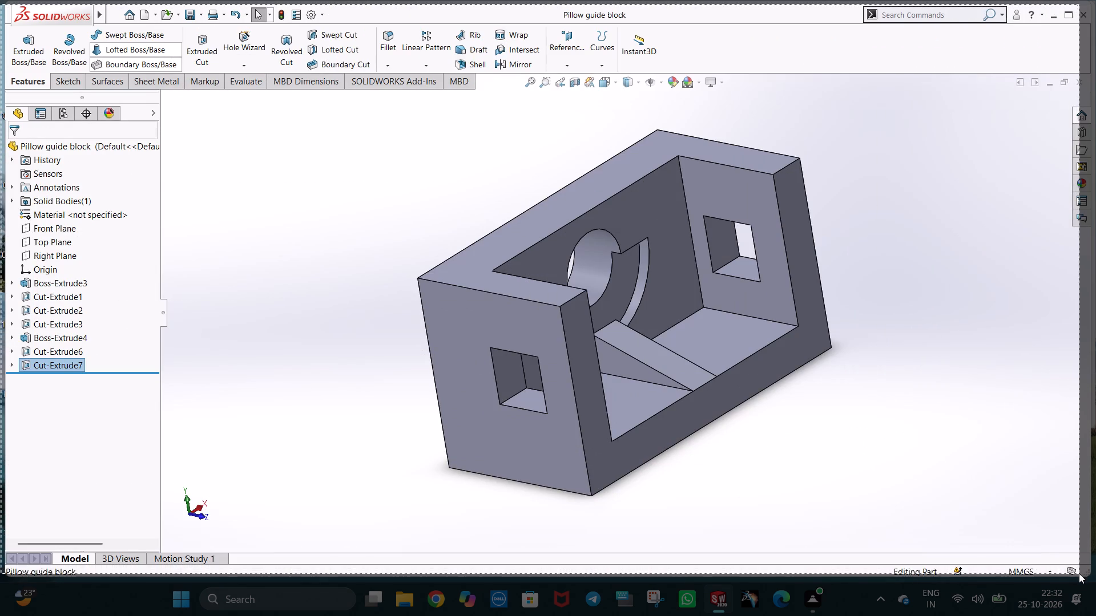
left_click_drag(1079, 573, 1085, 575)
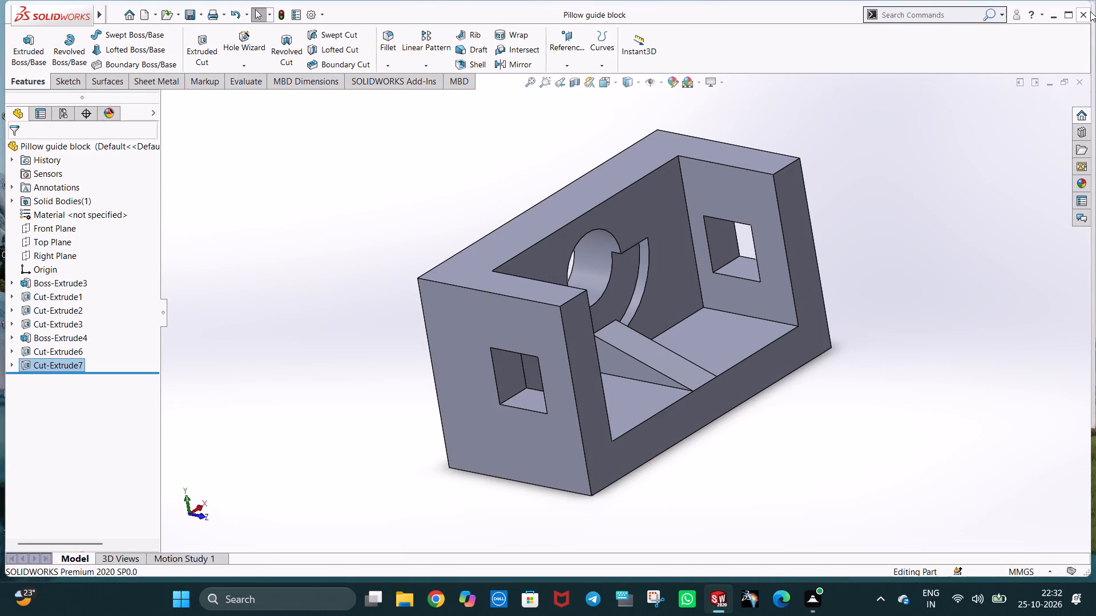
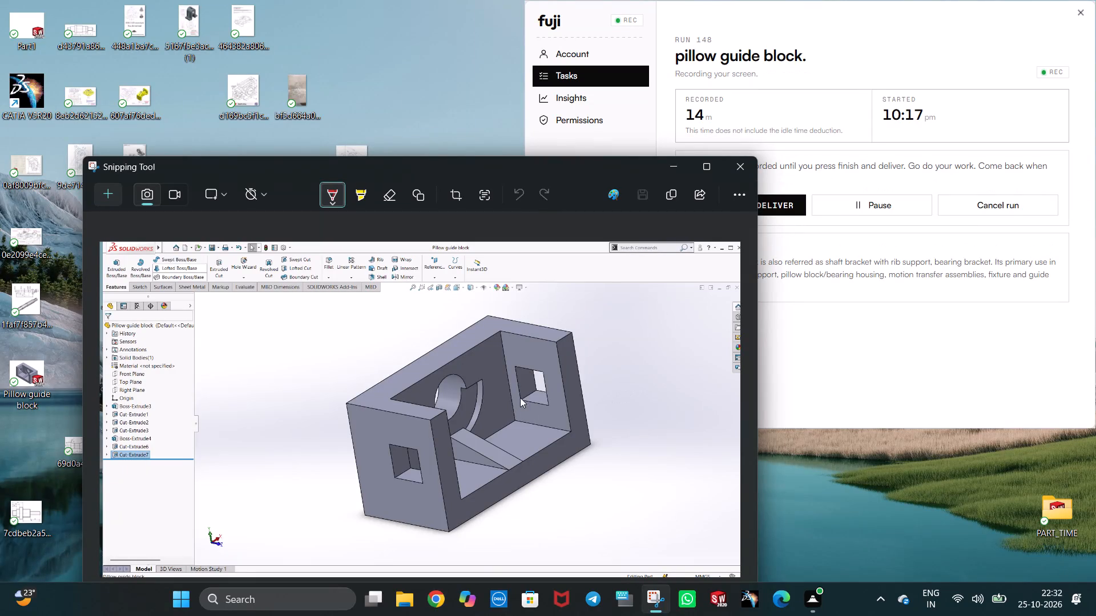
Save the captured screenshot to the Desktop as a PNG named Pillow guide block.
right_click(521, 476)
left_click(620, 364)
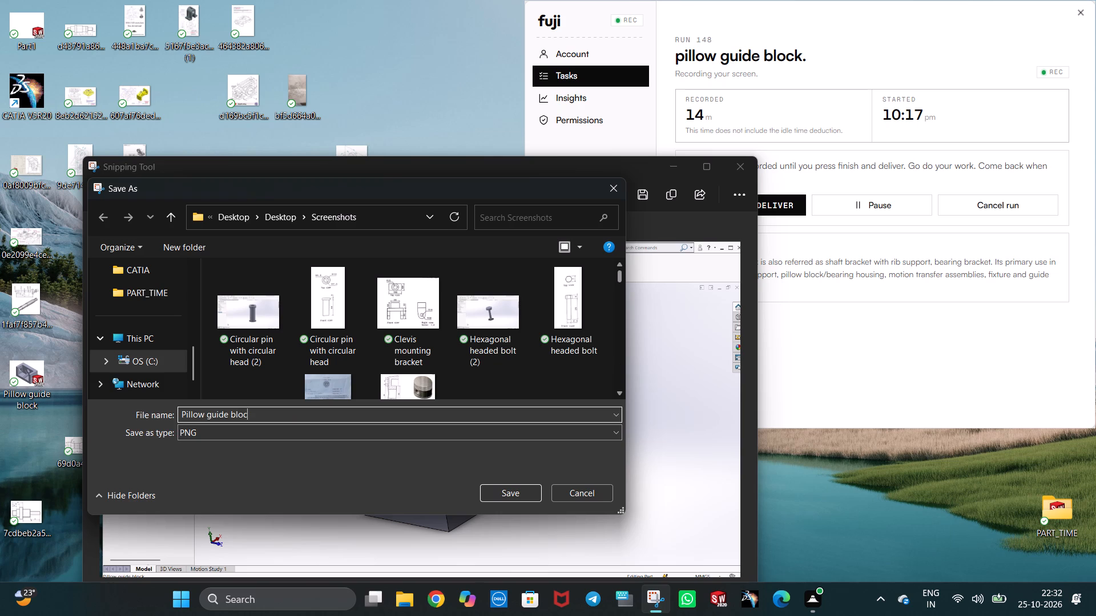
scroll(146, 343, "up", 4)
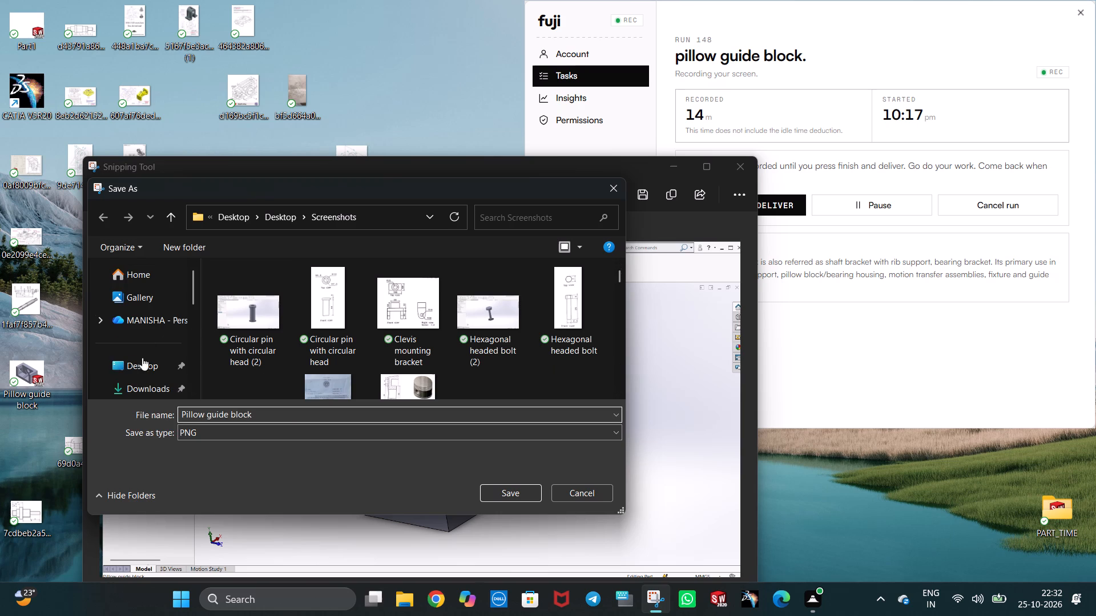
left_click(142, 368)
left_click(508, 489)
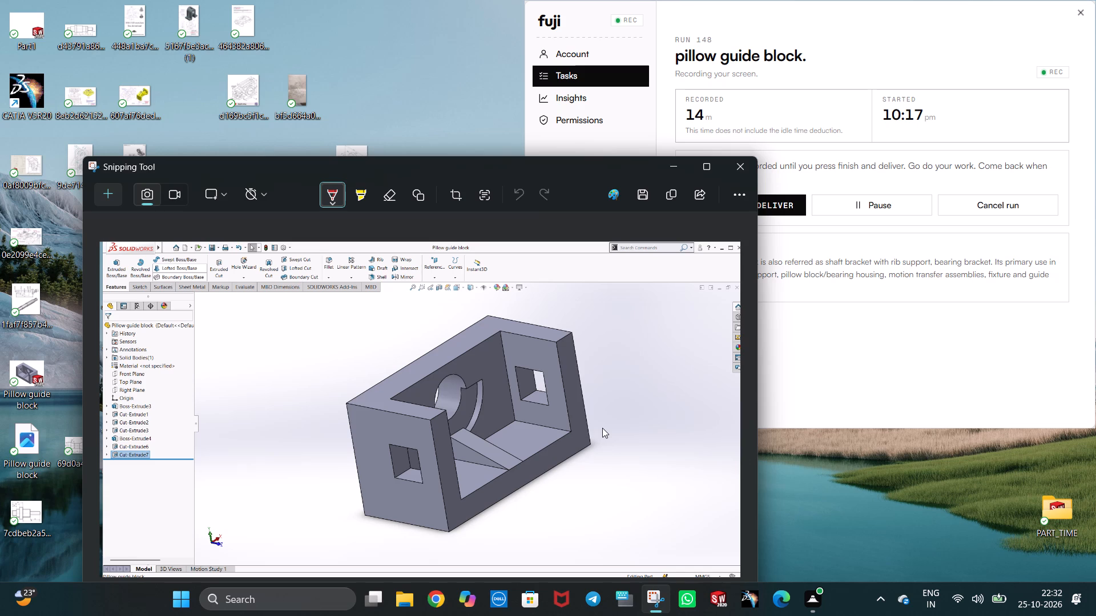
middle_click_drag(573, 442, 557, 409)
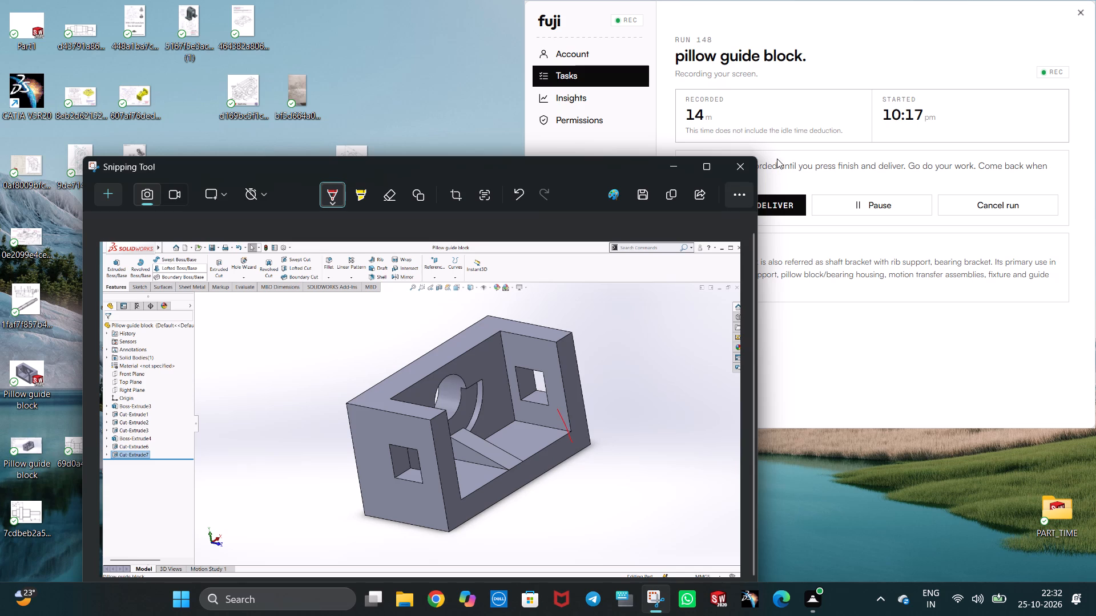